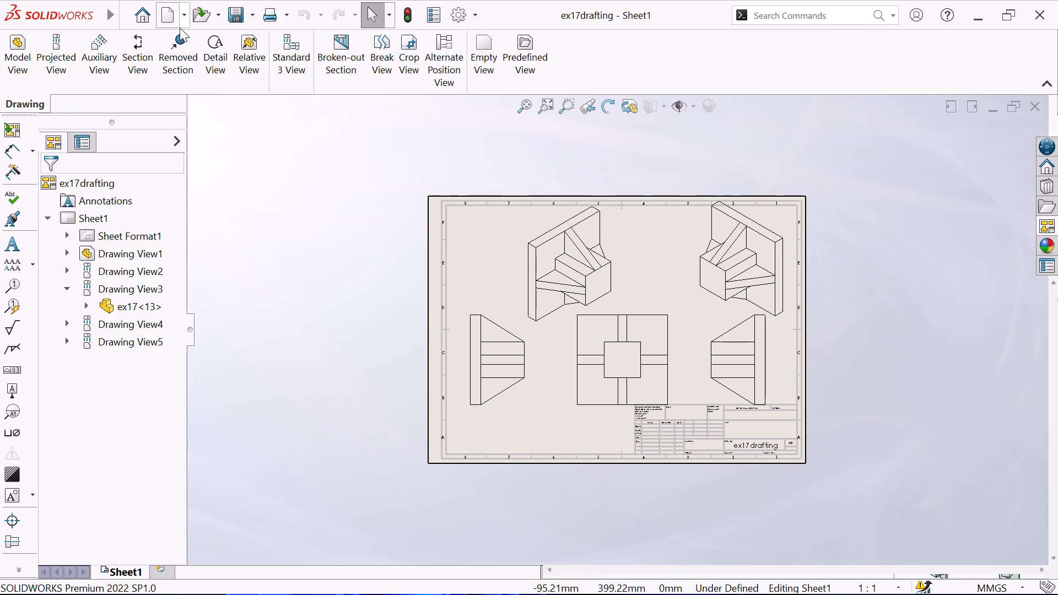
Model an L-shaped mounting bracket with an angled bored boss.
Create a new part document.
left_click(185, 6)
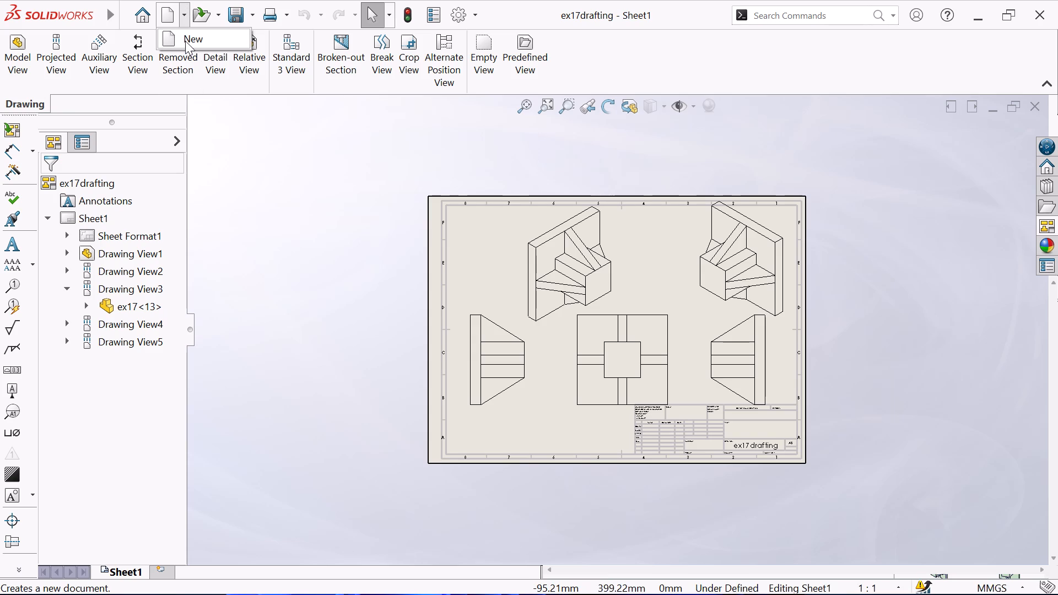
left_click(185, 41)
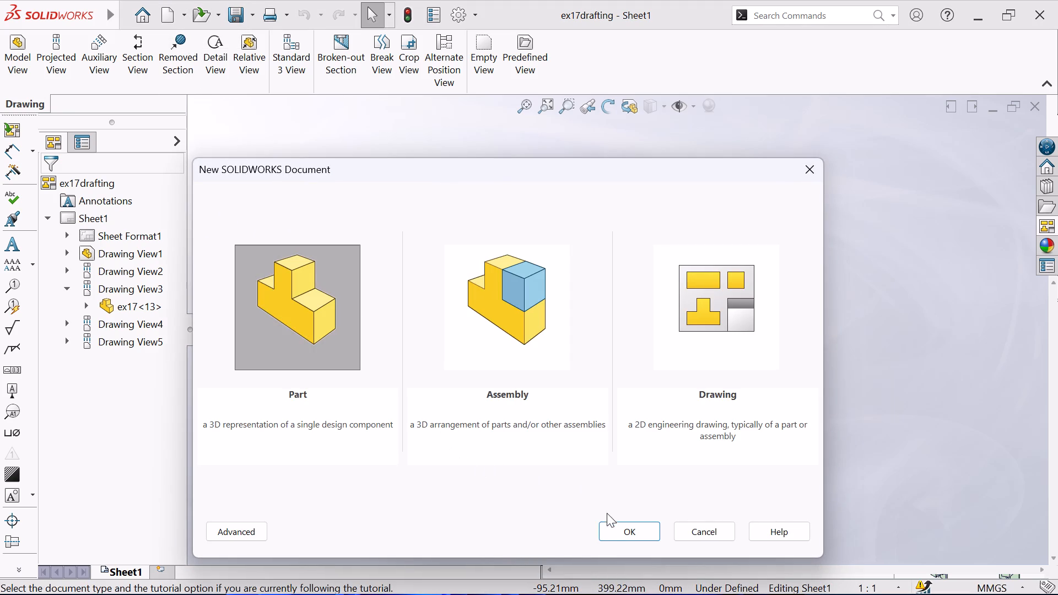
left_click(617, 531)
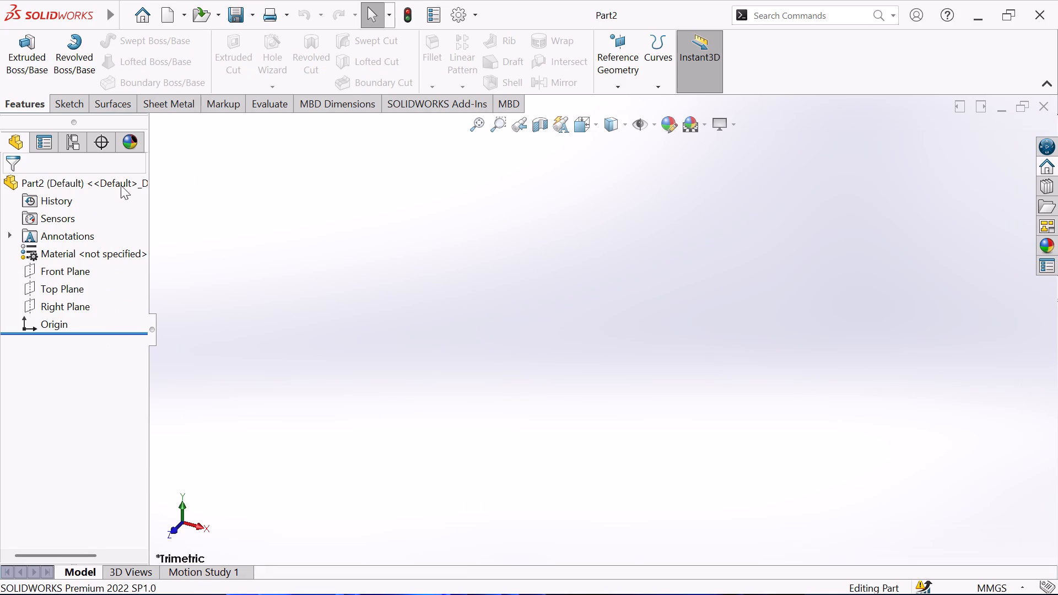
Sketch a center rectangle about 47 mm high on the Front Plane, centred on the origin.
left_click(60, 106)
left_click(17, 52)
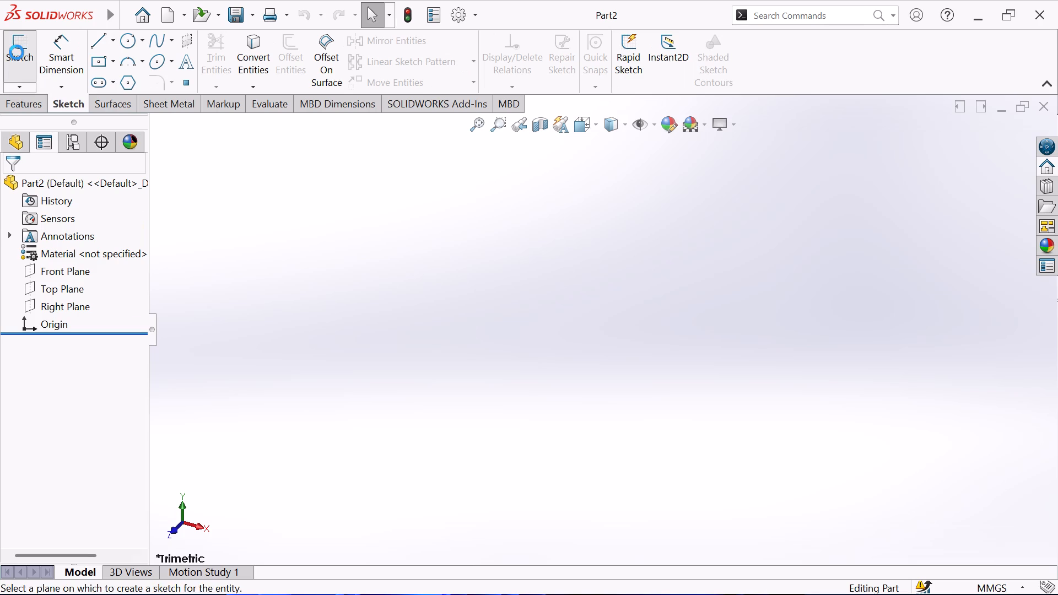
left_click(440, 196)
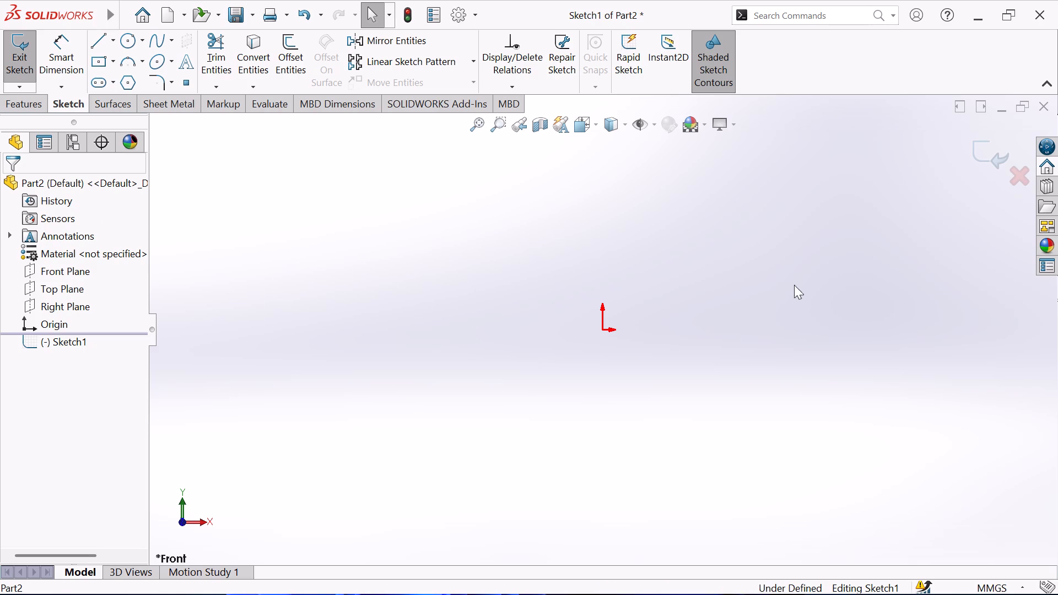
scroll(725, 264, "up", 1)
scroll(715, 293, "down", 2)
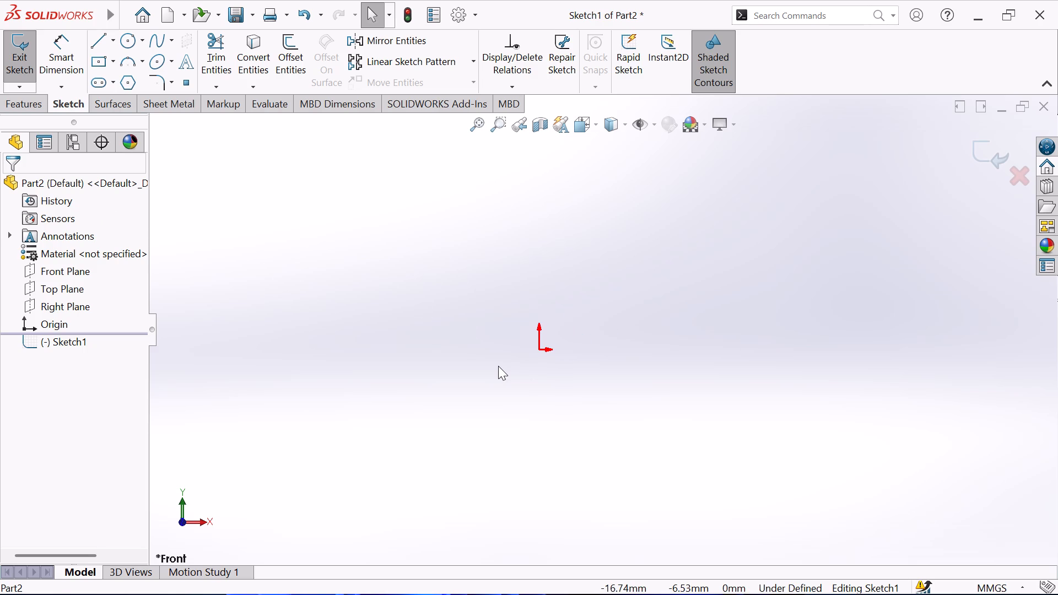
scroll(498, 366, "down", 1)
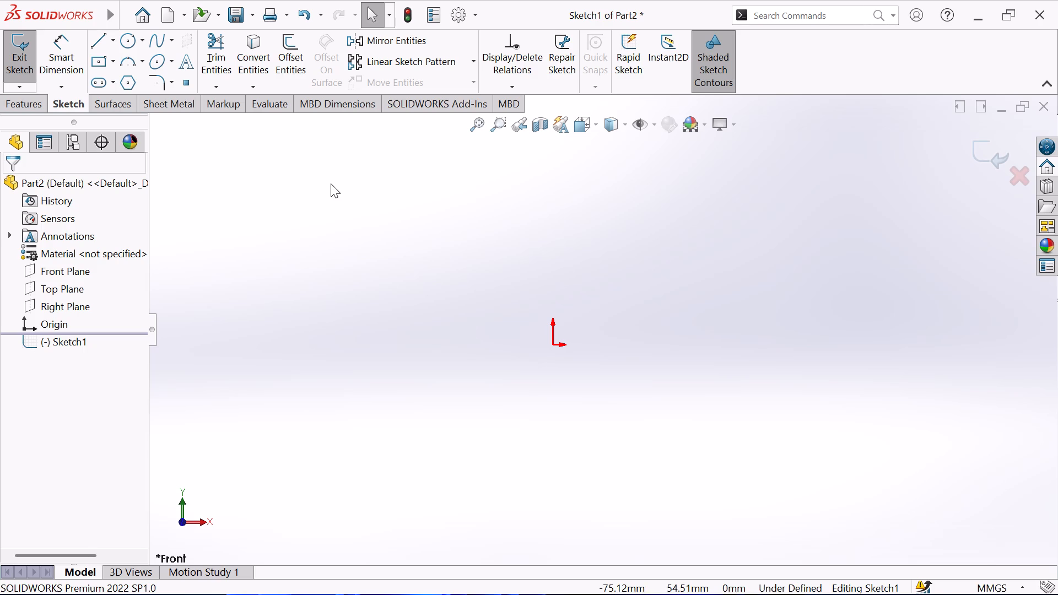
left_click(99, 61)
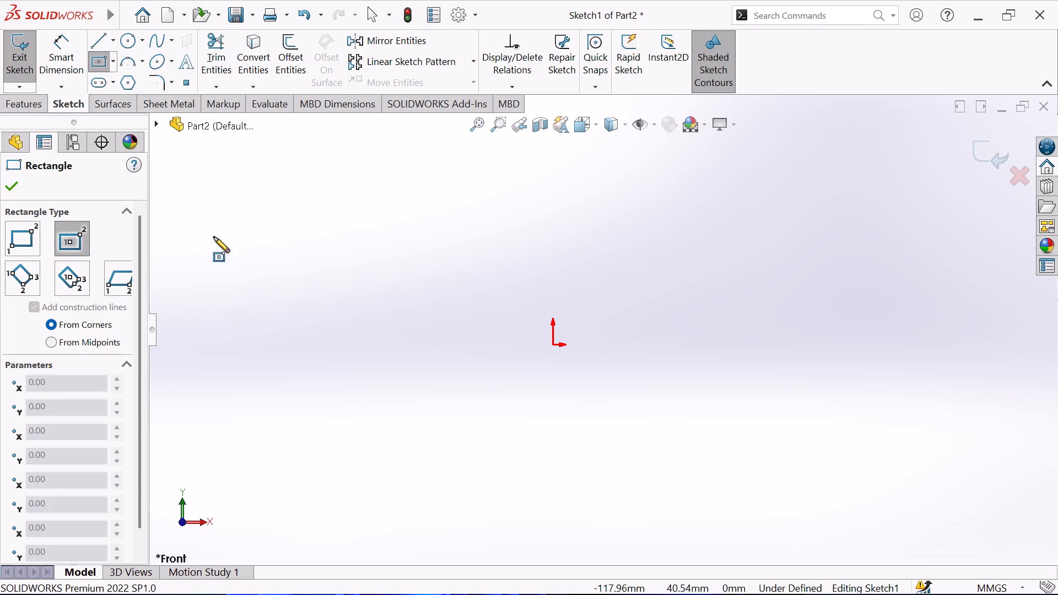
left_click(551, 346)
left_click(694, 275)
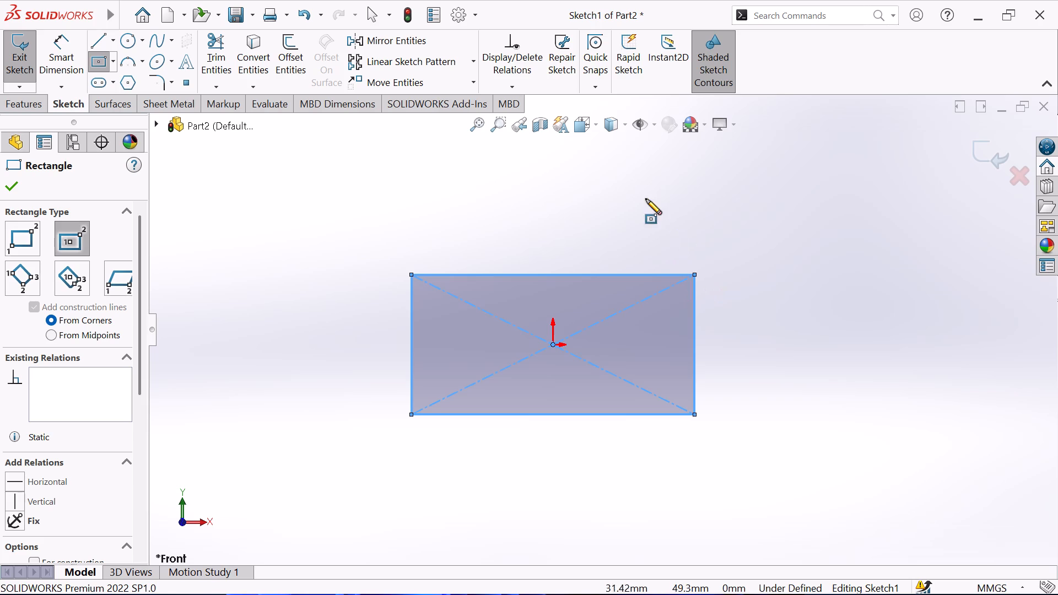
left_click(17, 182)
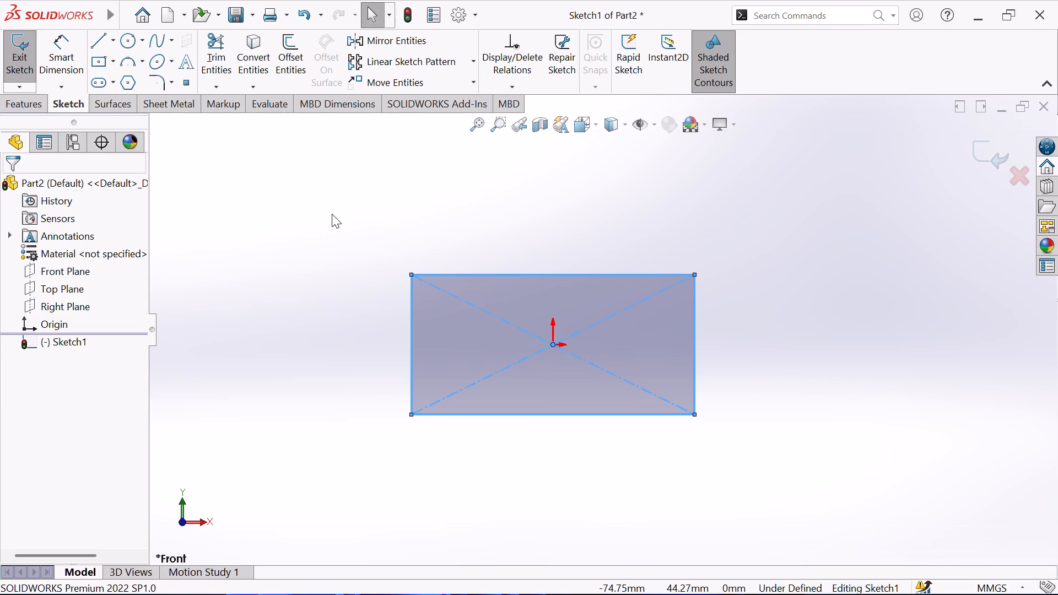
Dimension the rectangle 100 mm high and 150 mm wide.
left_click(62, 64)
left_click(694, 324)
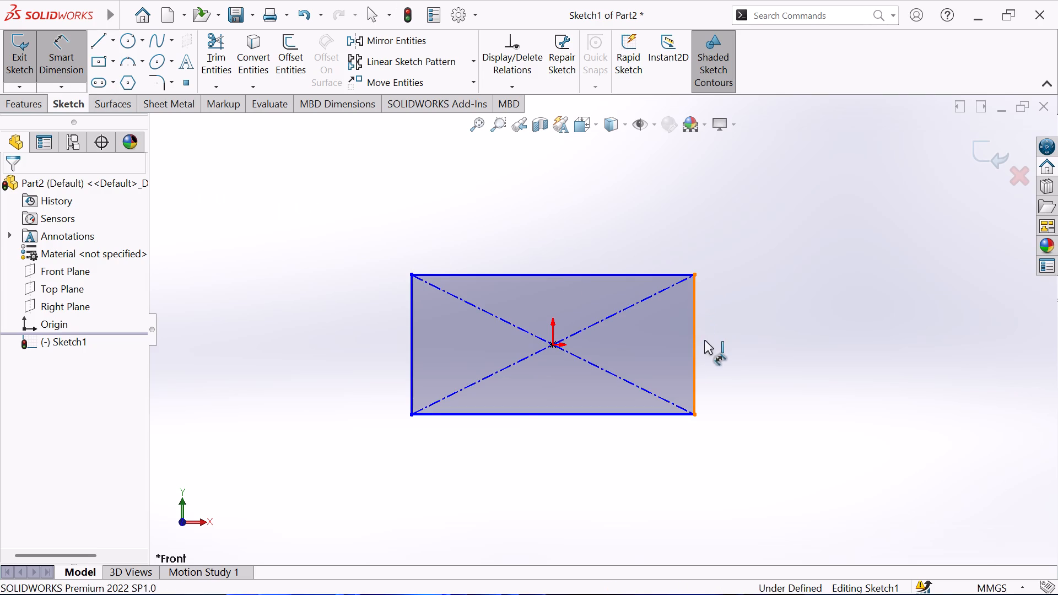
left_click(738, 342)
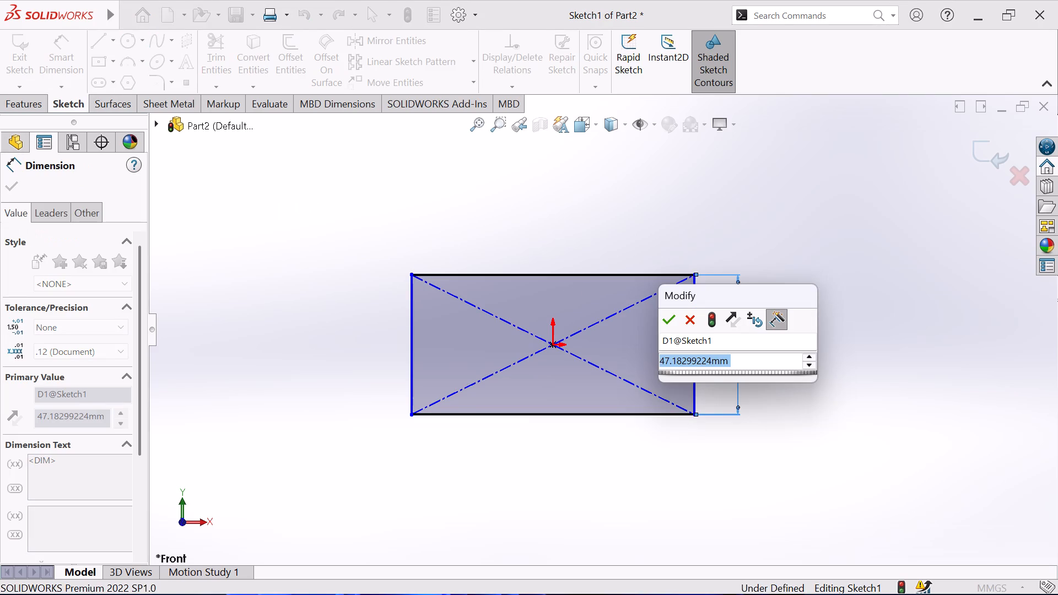
type("100")
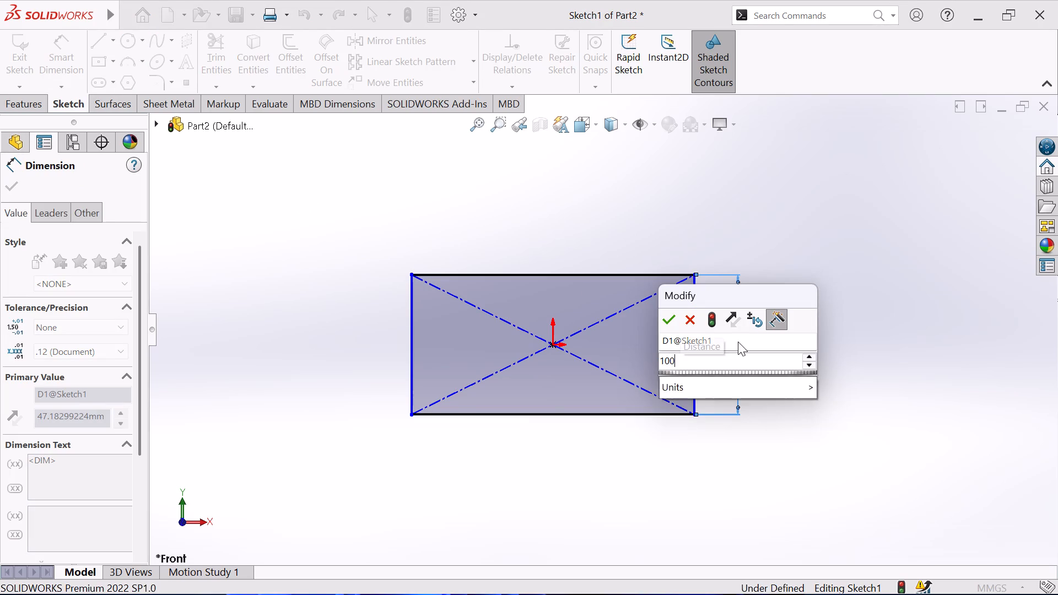
key("Return")
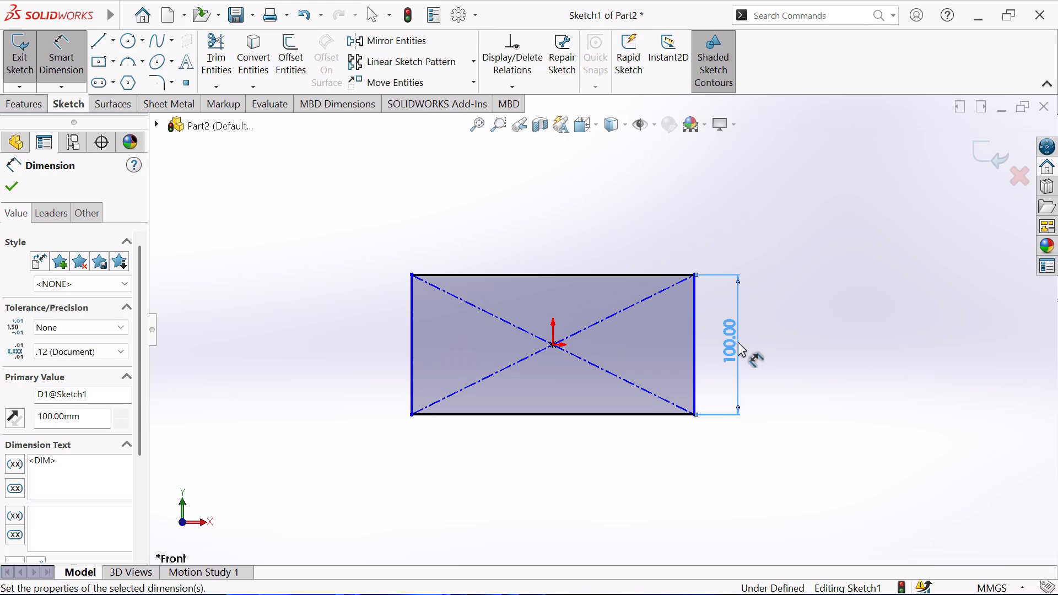
left_click(569, 274)
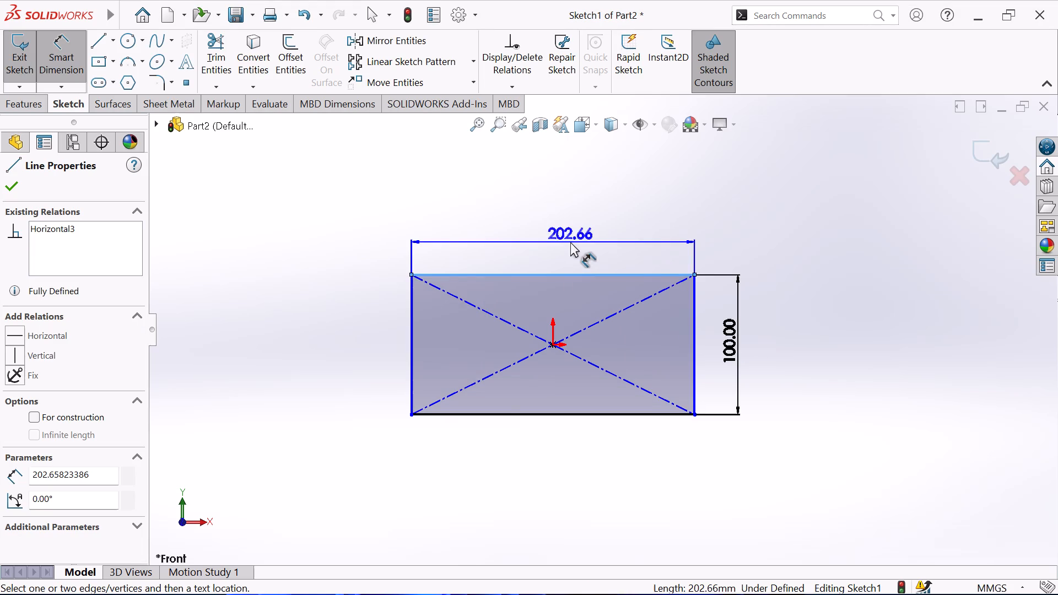
left_click(570, 242)
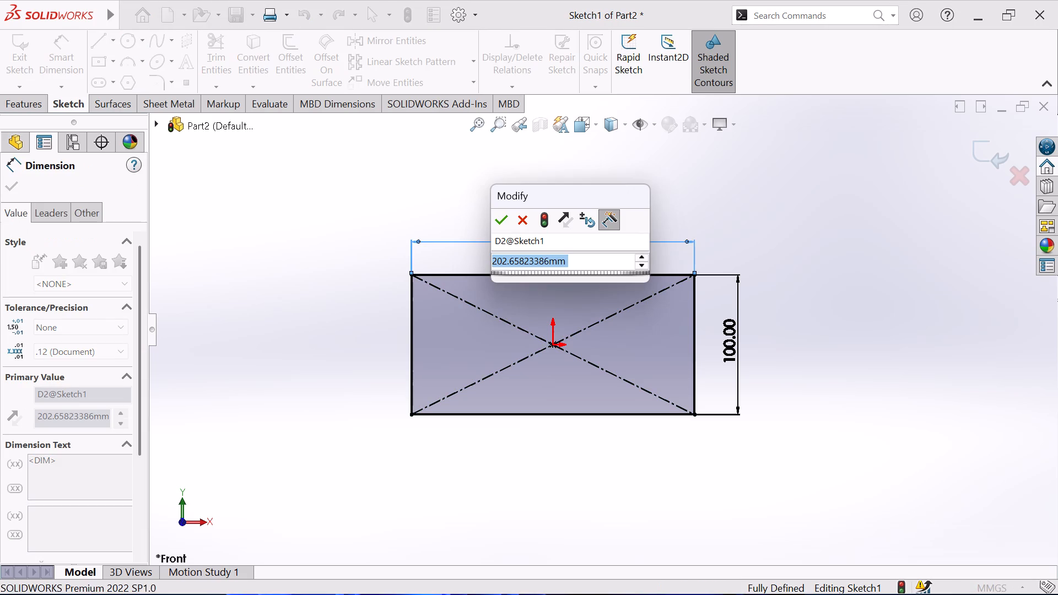
key("1")
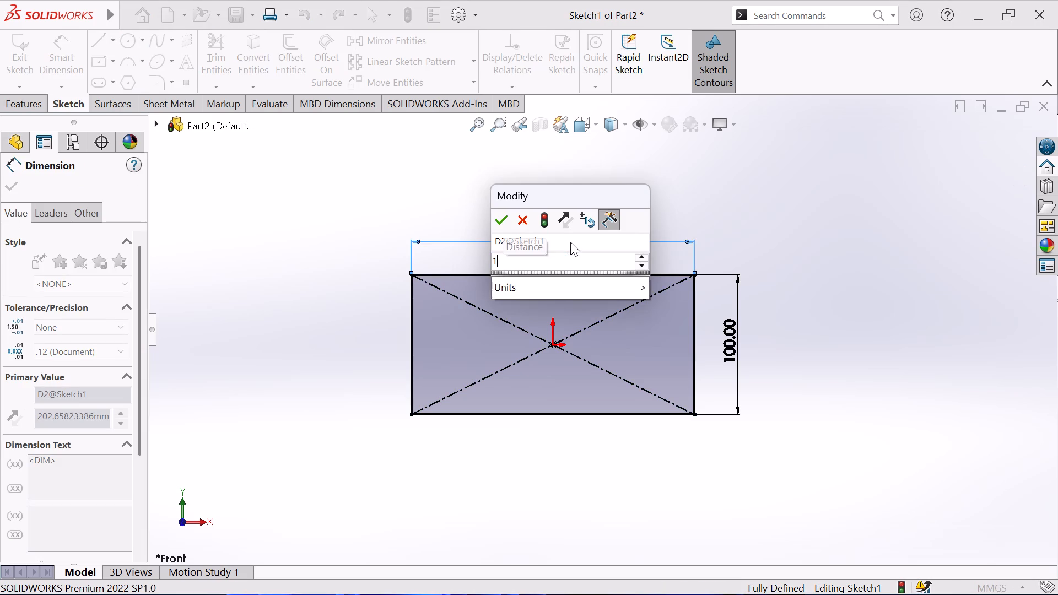
type("50")
key("Return")
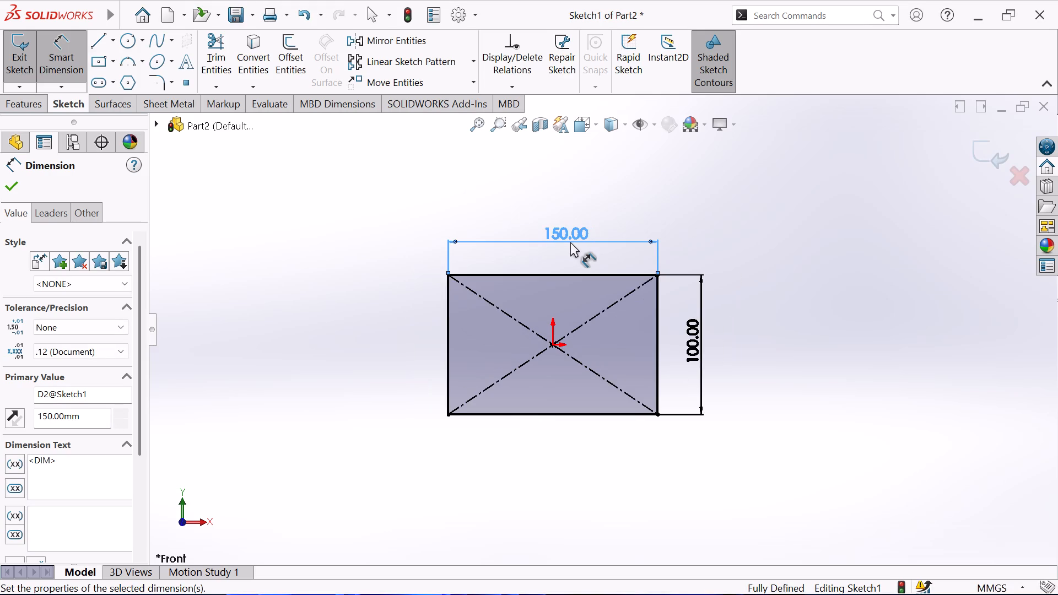
left_click(18, 190)
Finish the sketch and extrude the rectangle as a blind boss 25 mm deep.
middle_click_drag(370, 317, 373, 274)
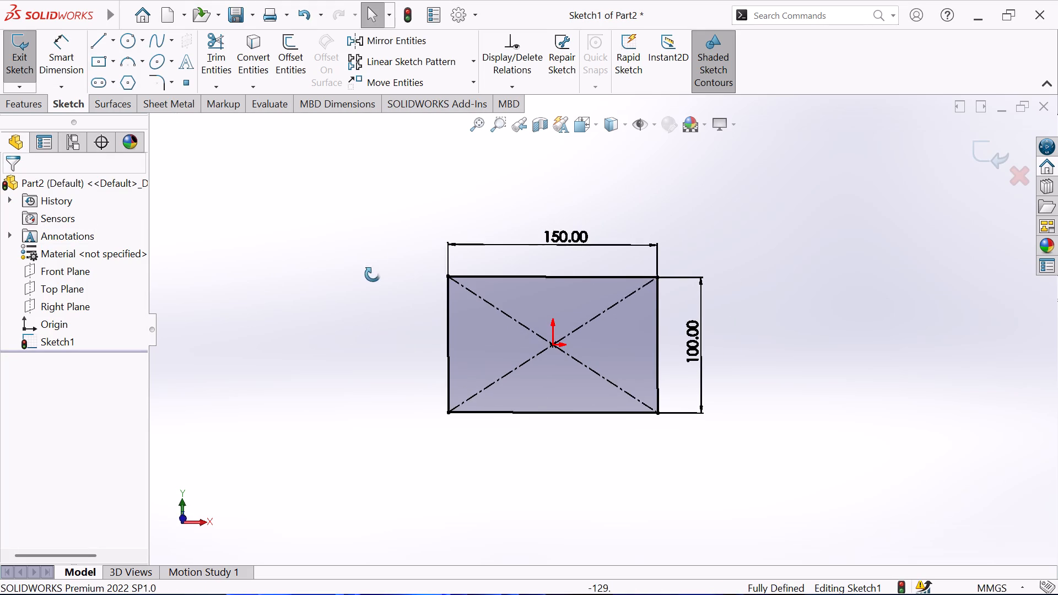
middle_click_drag(373, 274, 375, 207)
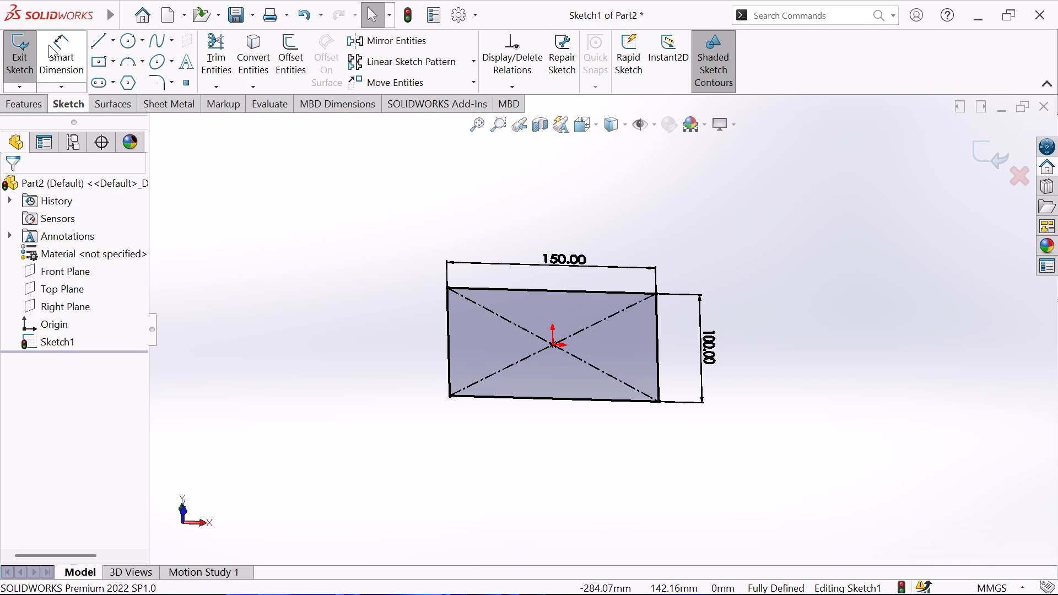
left_click(24, 45)
left_click(21, 106)
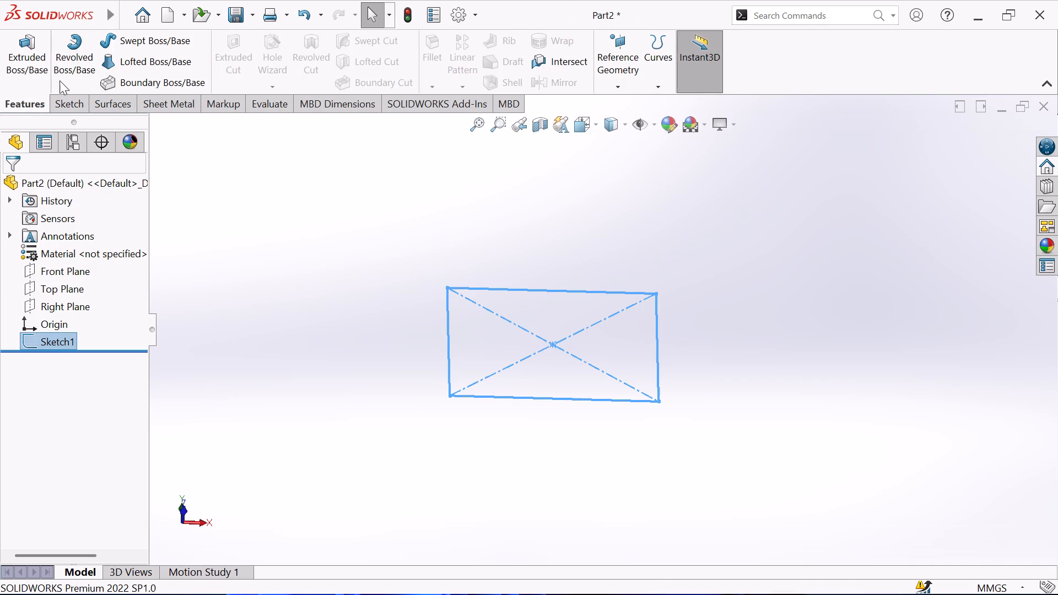
left_click(36, 62)
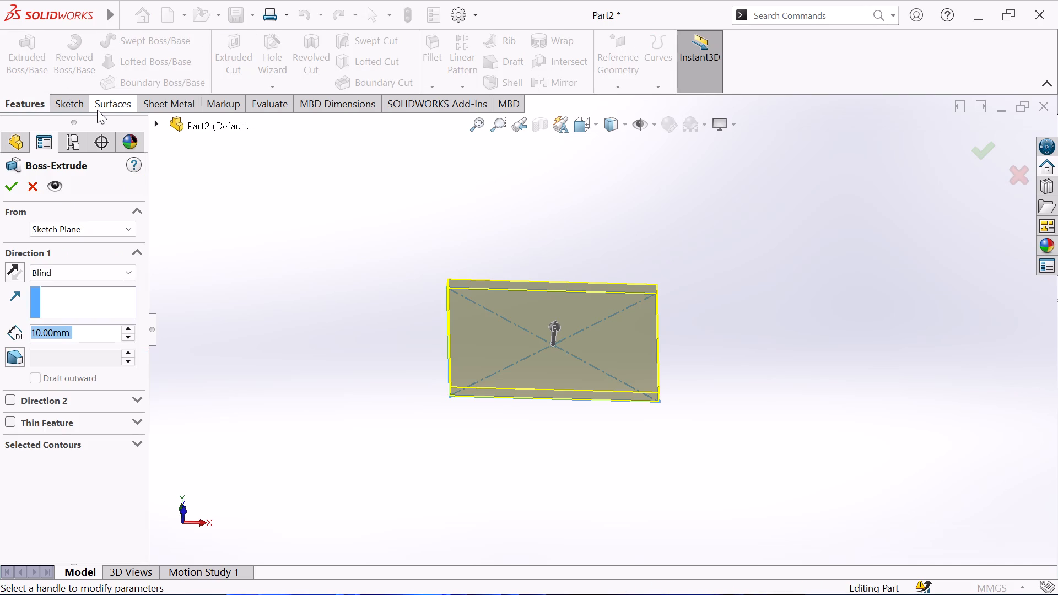
key("2")
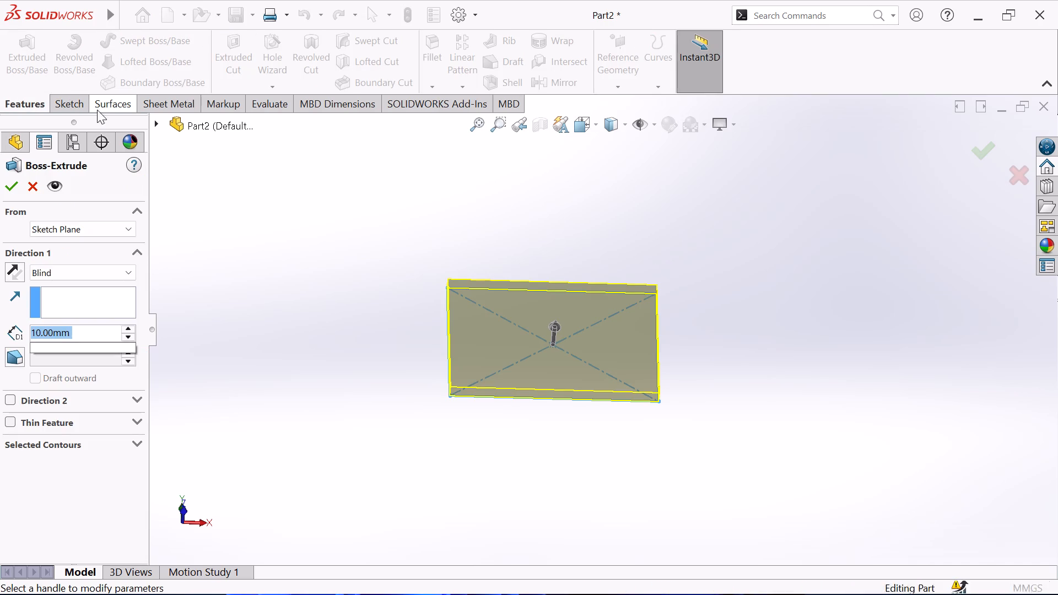
key("5")
key("Return")
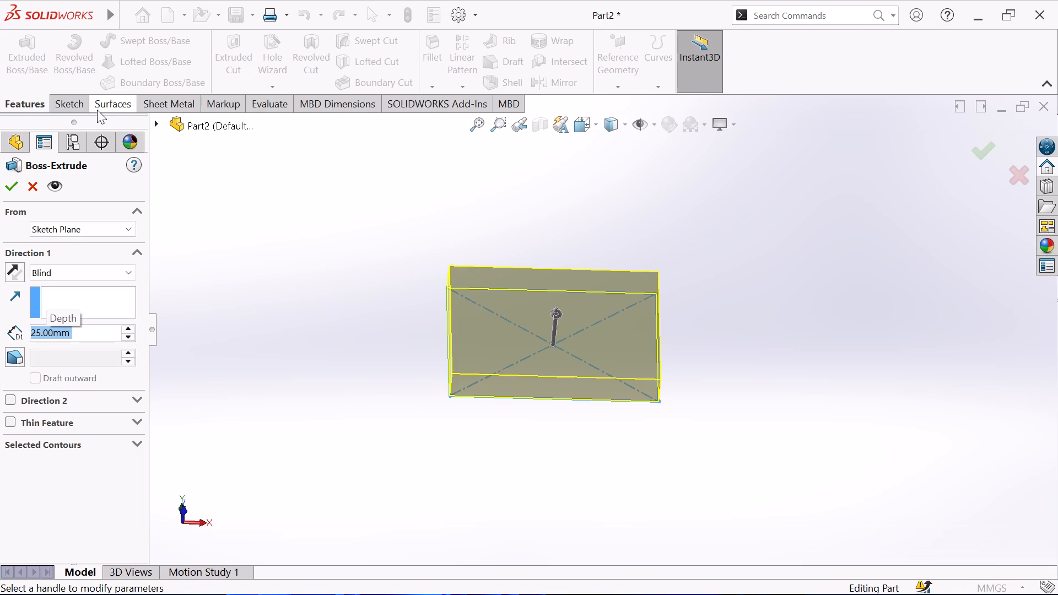
key("Return")
key("Return")
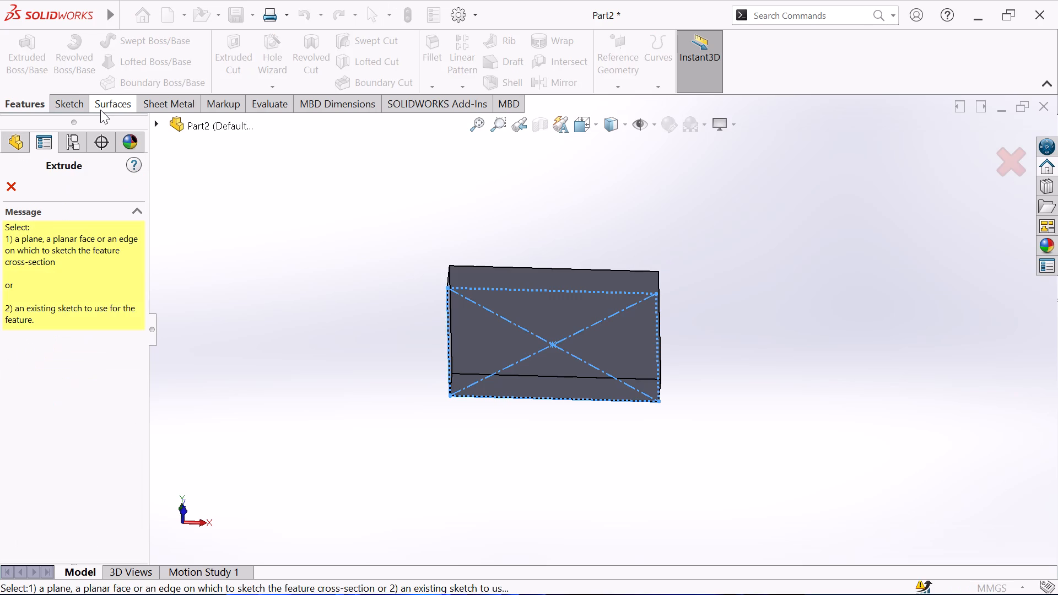
key("Escape")
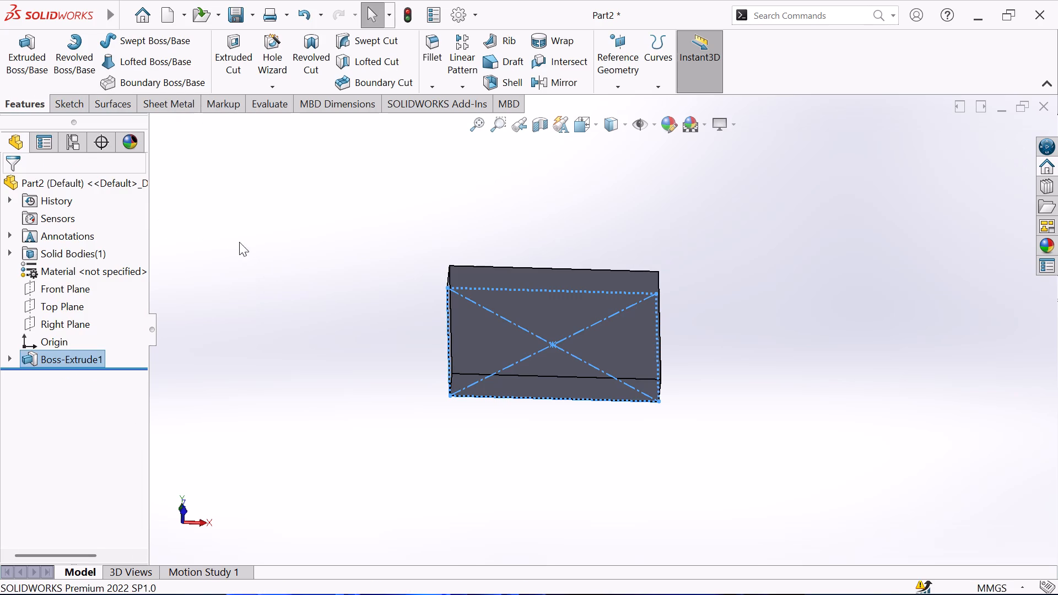
key("Escape")
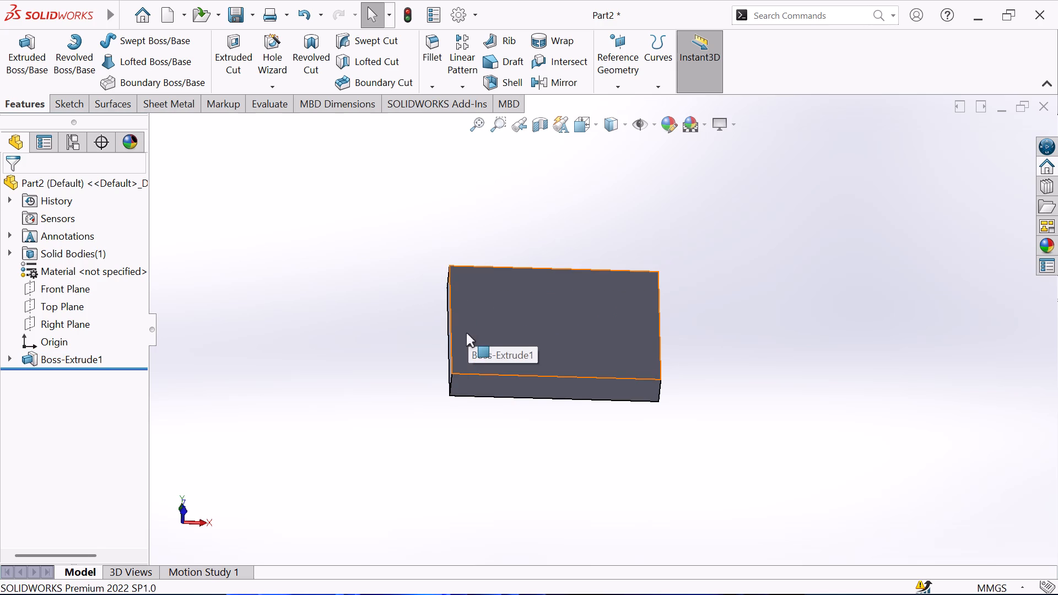
key("Escape")
Sketch a full-height corner rectangle about 20 mm wide on the block's front face, along its left edge.
middle_click_drag(382, 340, 399, 369)
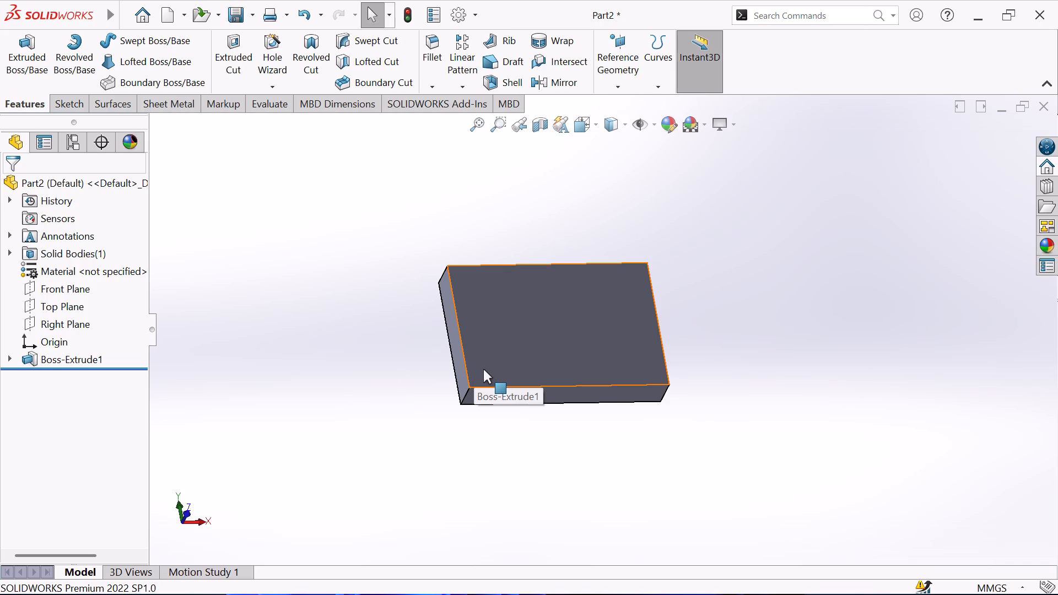
left_click(472, 348)
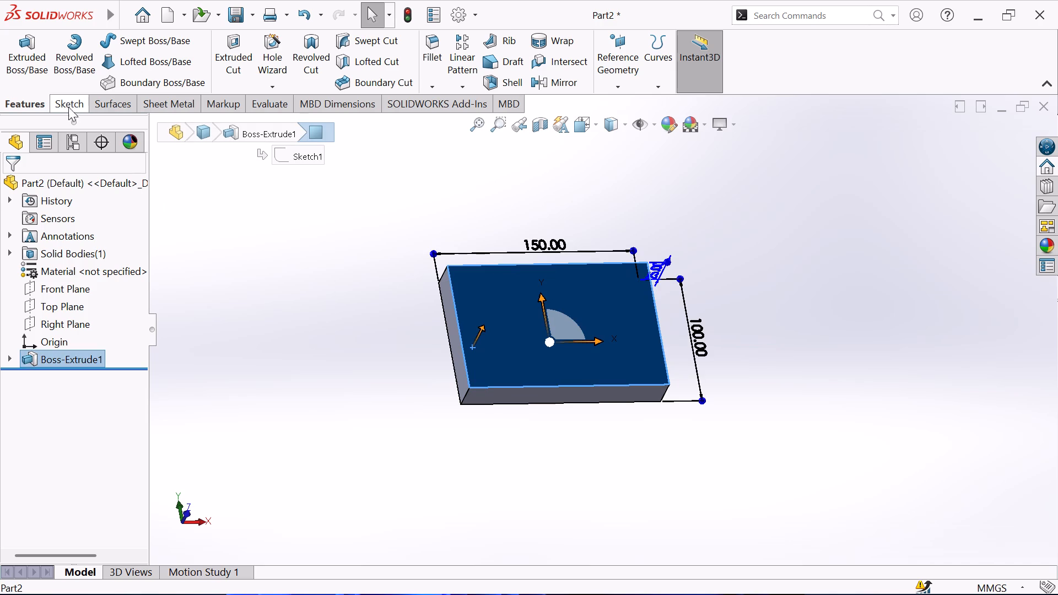
left_click(69, 105)
left_click(18, 58)
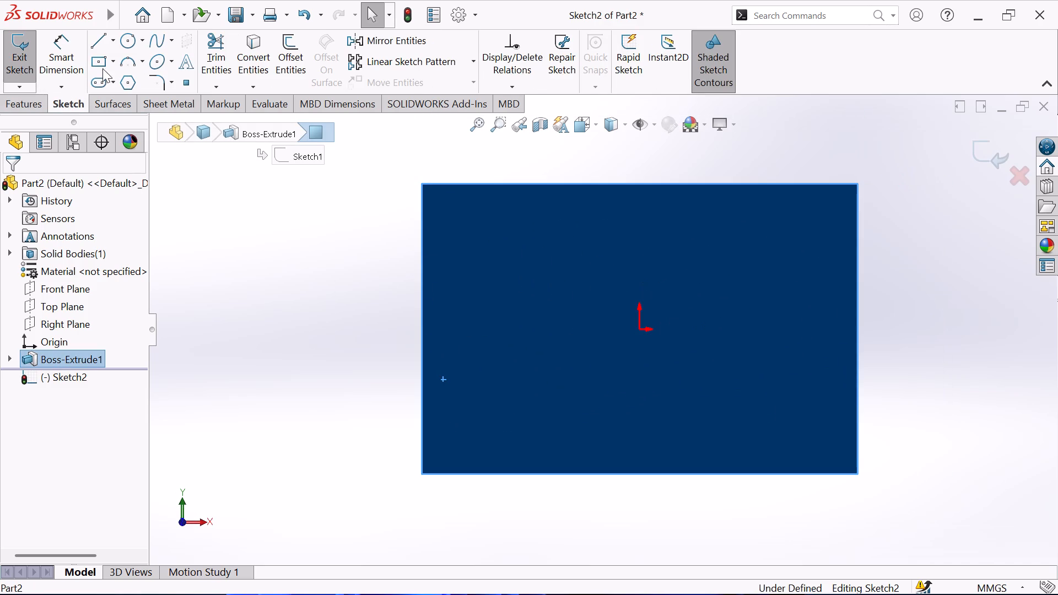
left_click(99, 59)
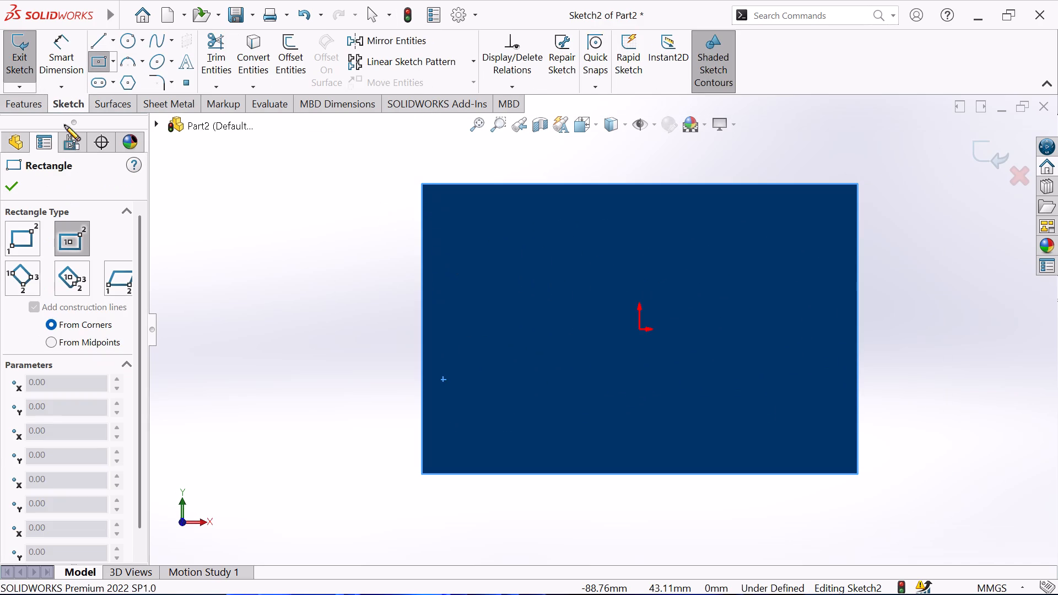
left_click(110, 52)
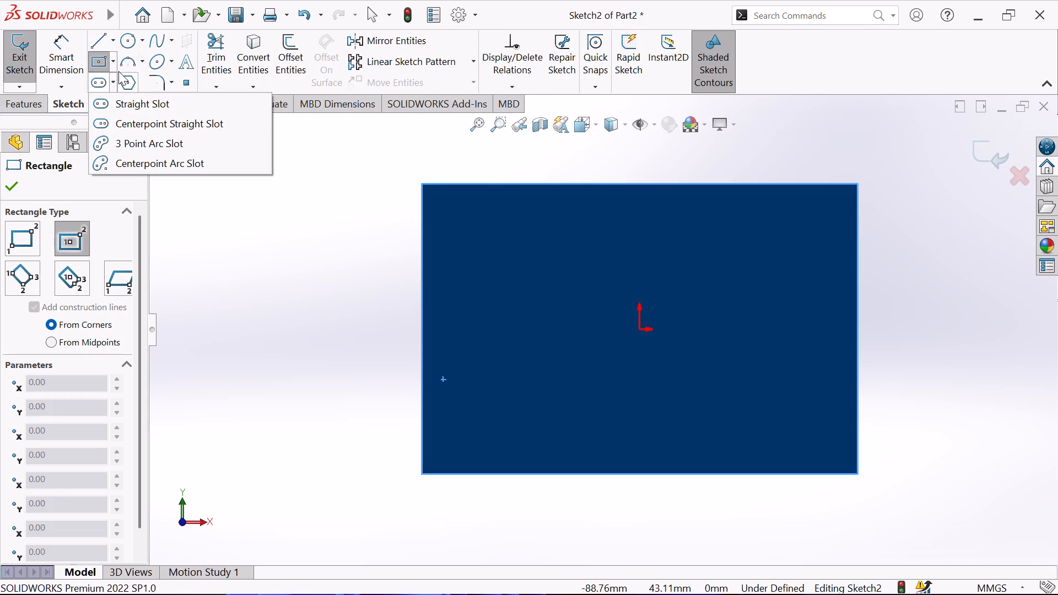
left_click(116, 65)
left_click(114, 62)
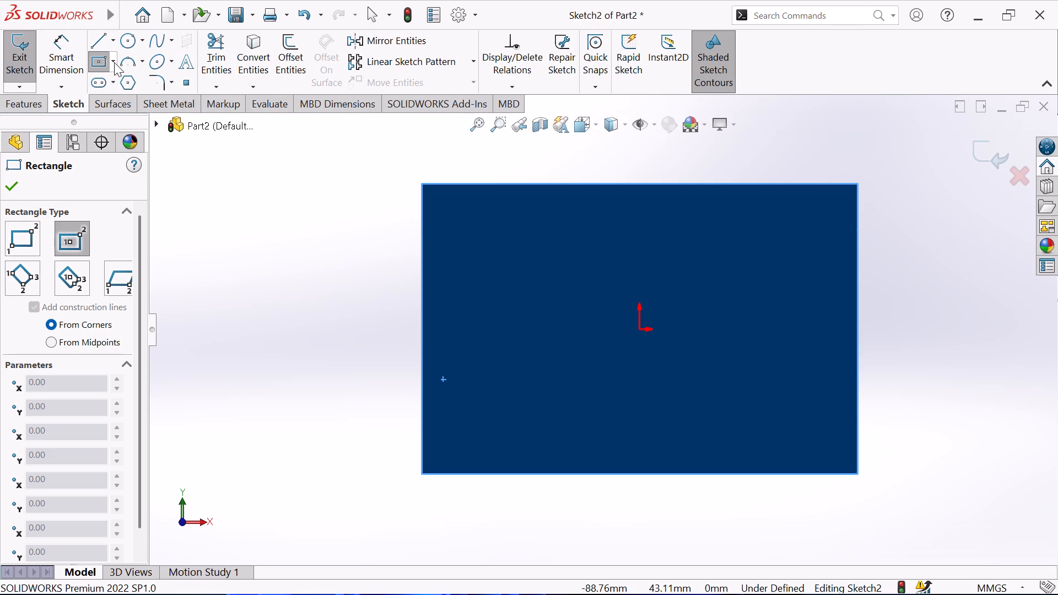
left_click(98, 80)
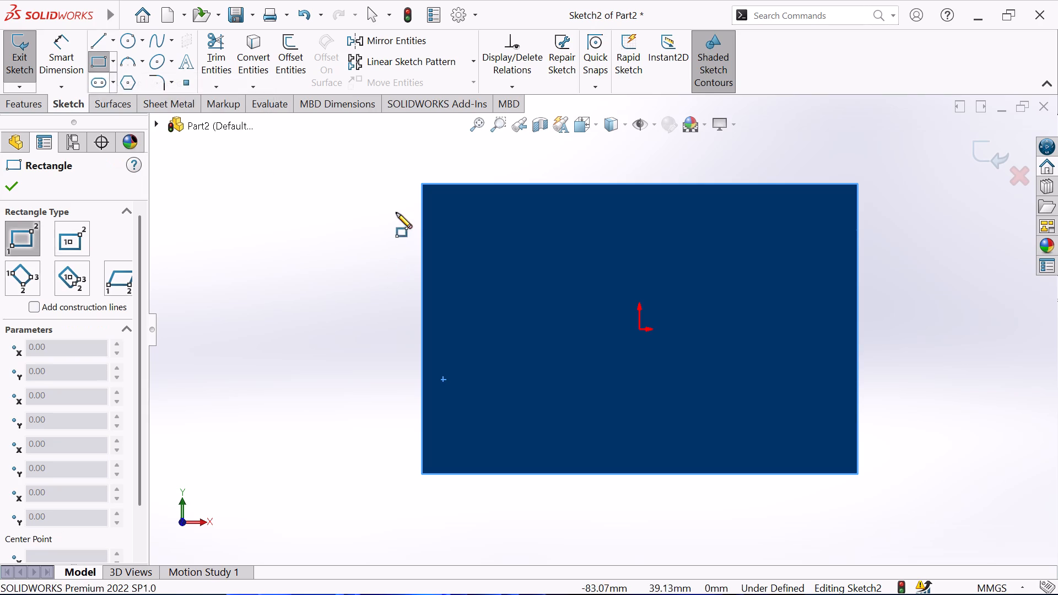
left_click(421, 183)
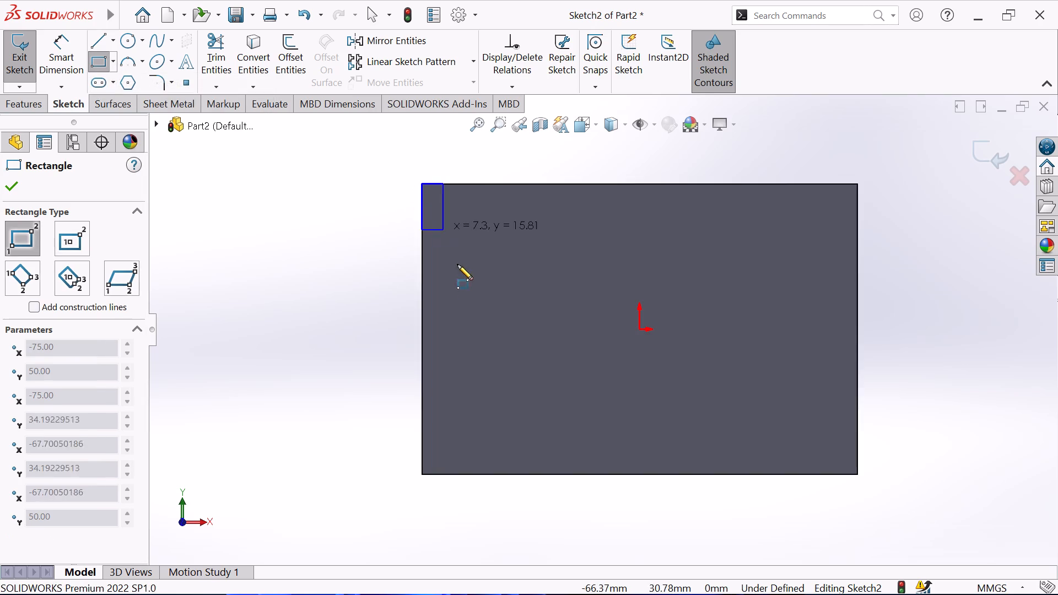
left_click(480, 475)
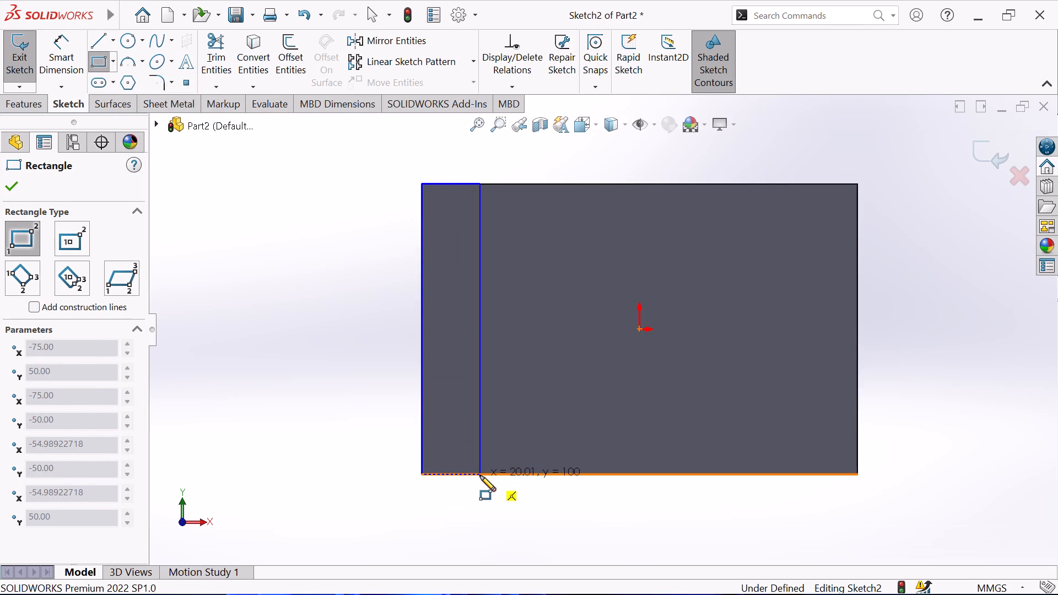
right_click(323, 419)
left_click(353, 431)
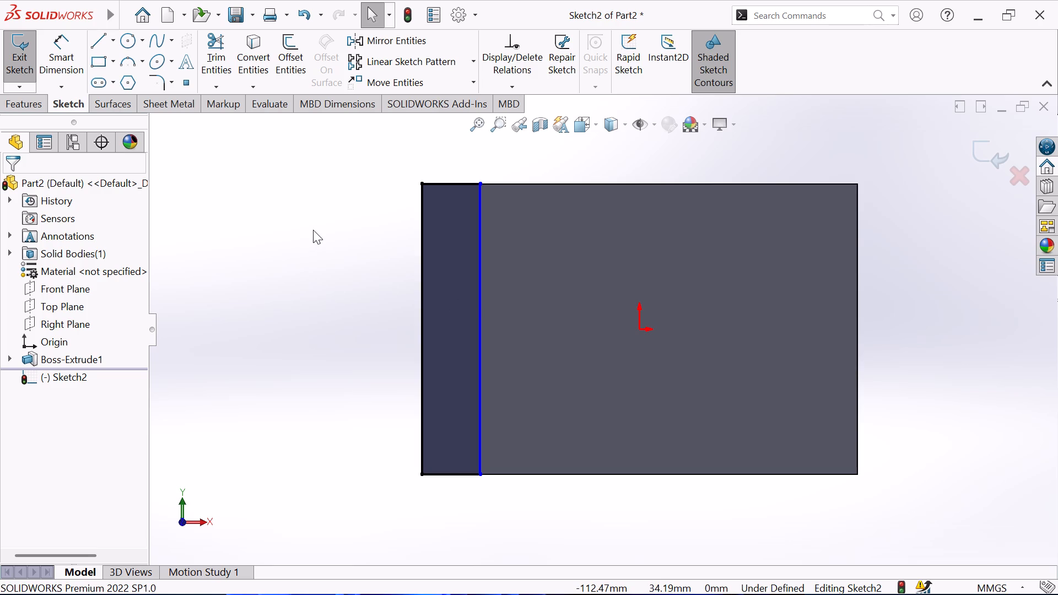
Dimension the rectangle's width as 25 mm between its two vertical sides.
scroll(313, 230, "up", 1)
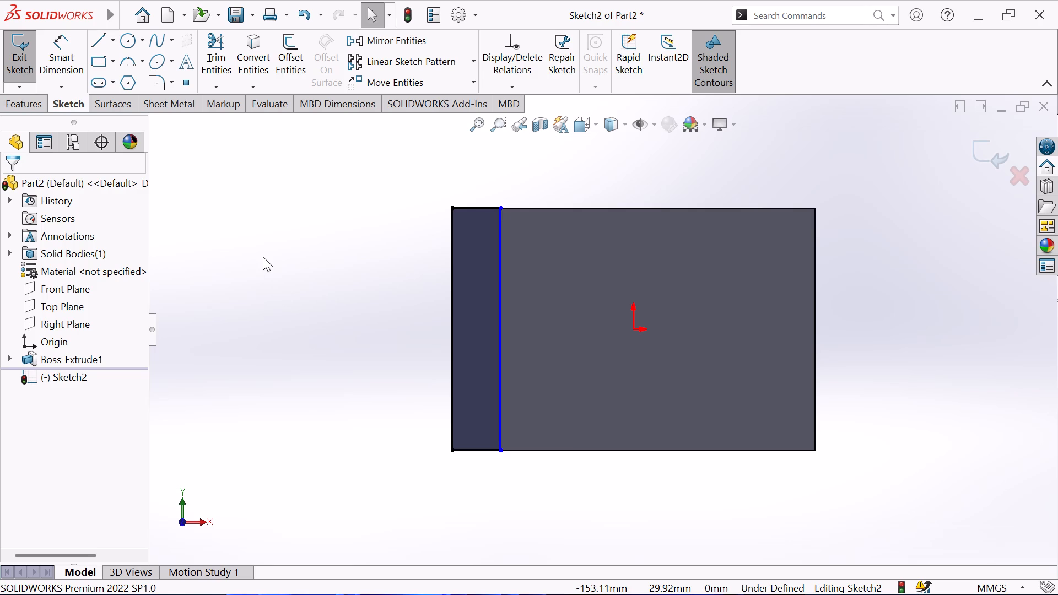
left_click(72, 53)
left_click(451, 230)
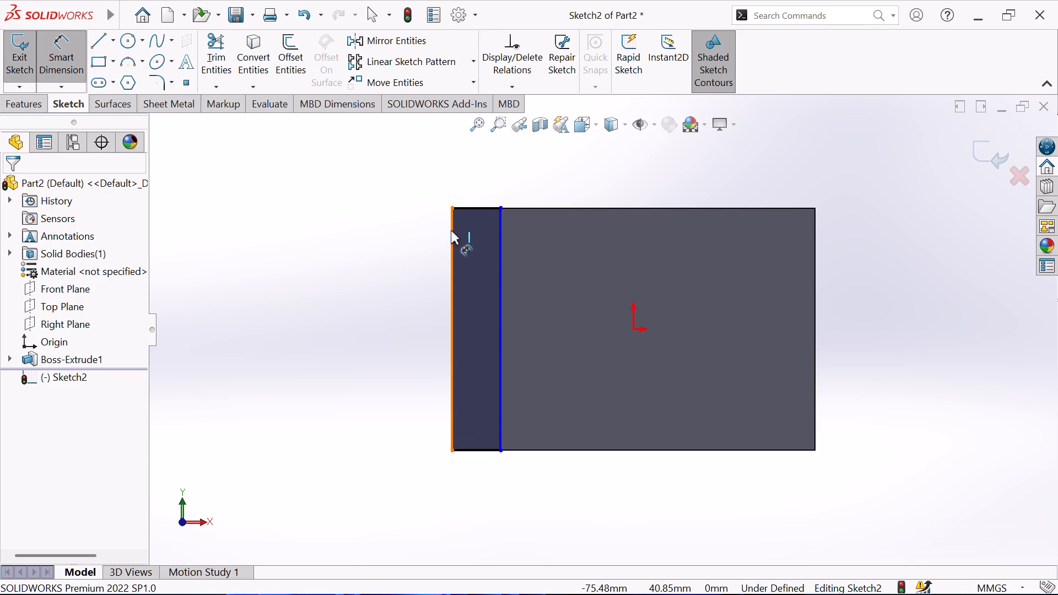
left_click(504, 223)
left_click(479, 166)
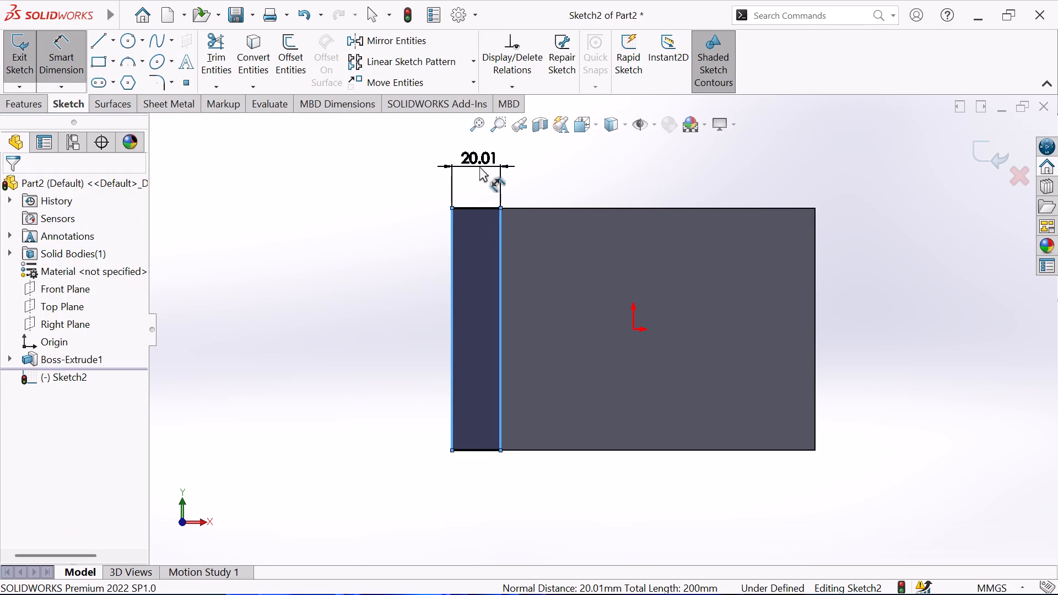
left_click_drag(479, 167, 482, 176)
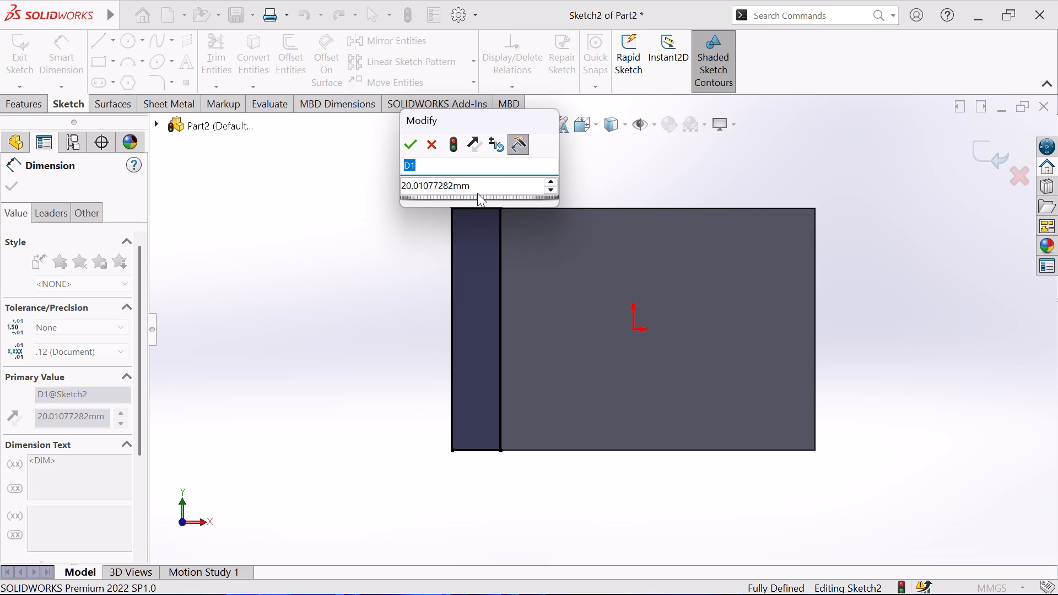
double_click(478, 185)
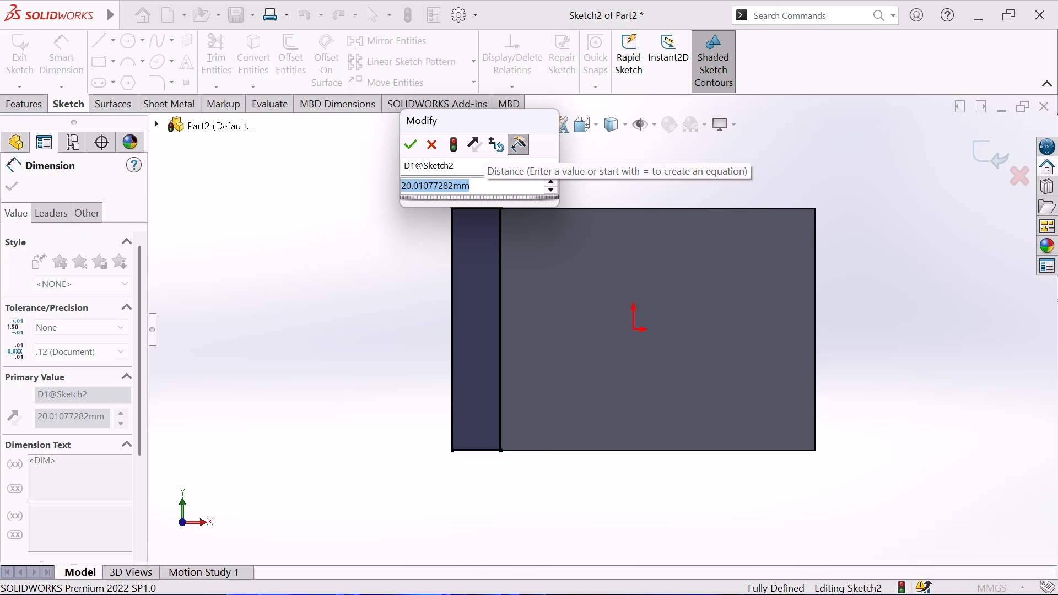
key("2")
key("5")
key("Return")
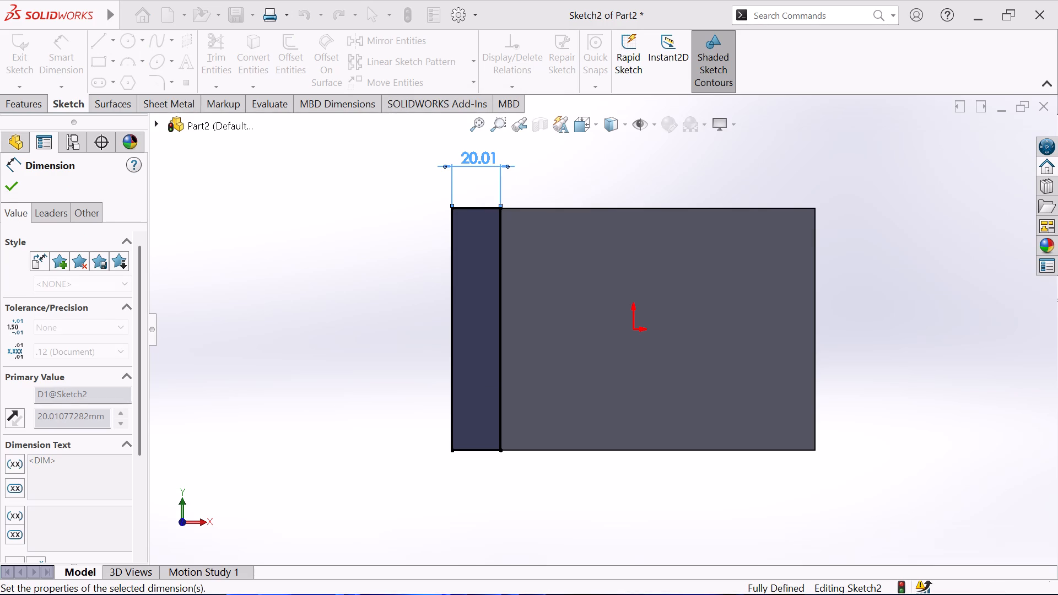
left_click(15, 186)
key("Escape")
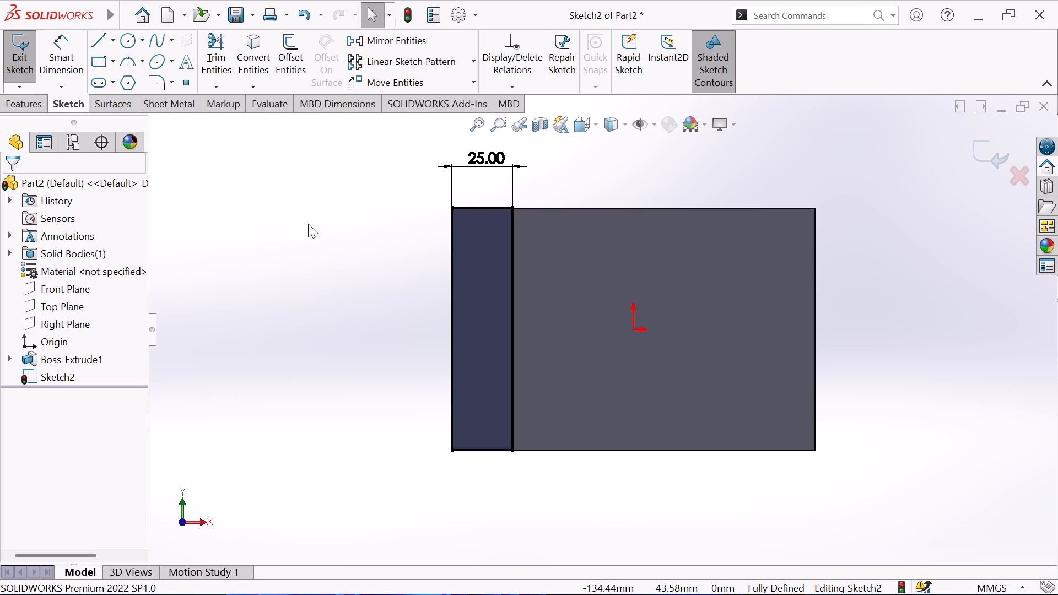
Extrude the rectangle as a blind boss 65 mm deep, merged with the block.
left_click(18, 104)
left_click(23, 69)
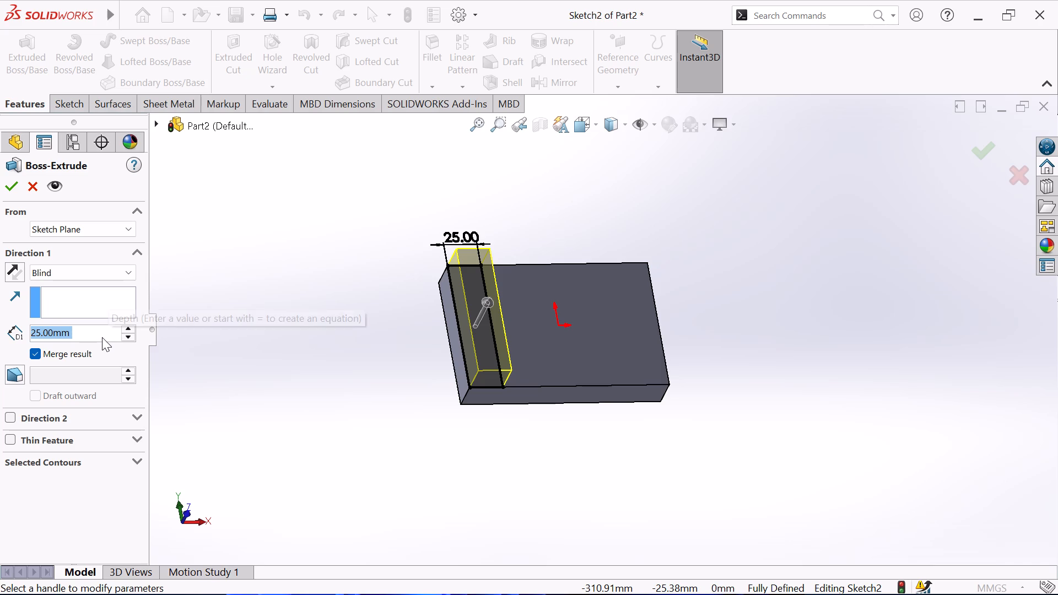
key("6")
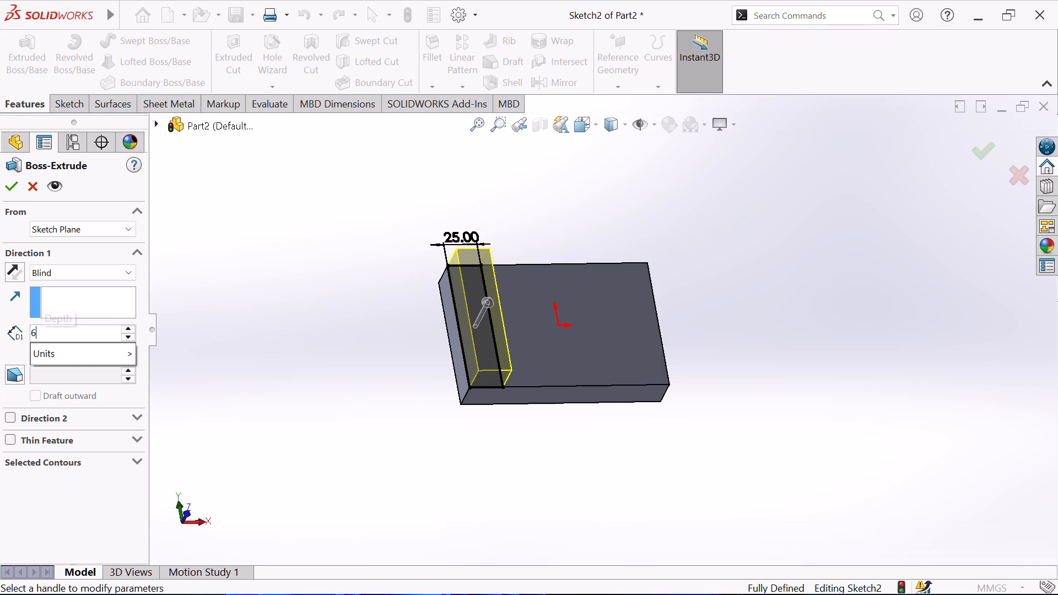
key("5")
key("Return")
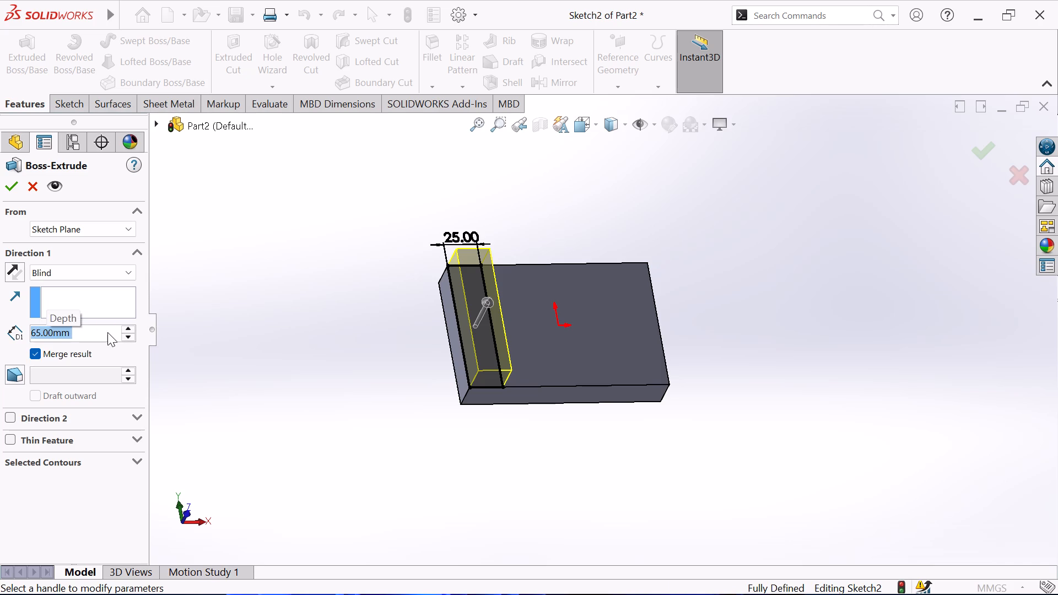
key("Return")
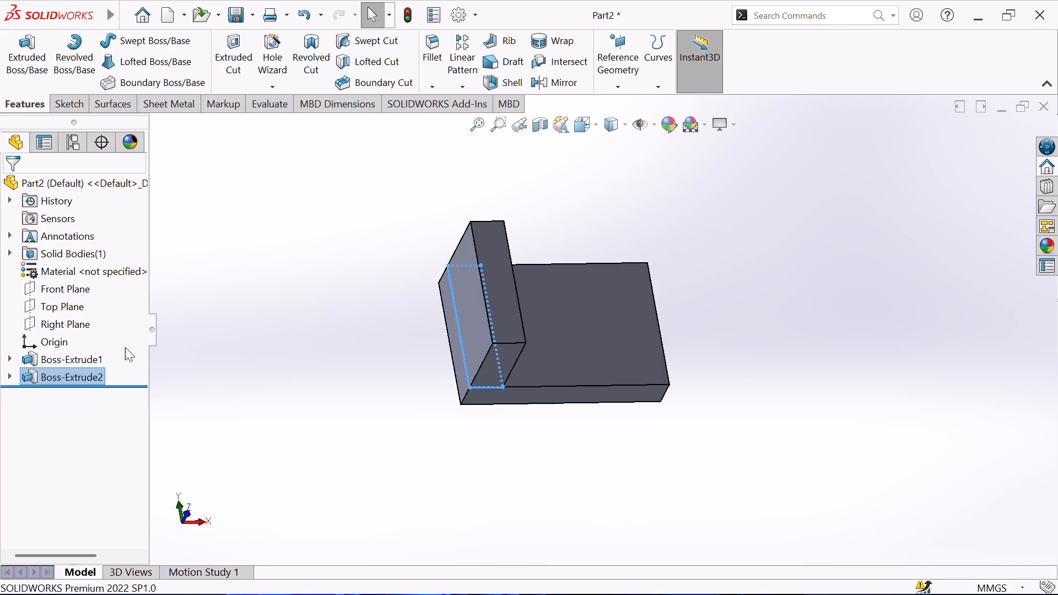
key("Escape")
On the upright's inner face, sketch two vertically aligned circles near the free edge: upper radius about 5.3 mm, lower about 8 mm.
middle_click_drag(230, 348, 350, 381)
middle_click_drag(337, 381, 337, 381)
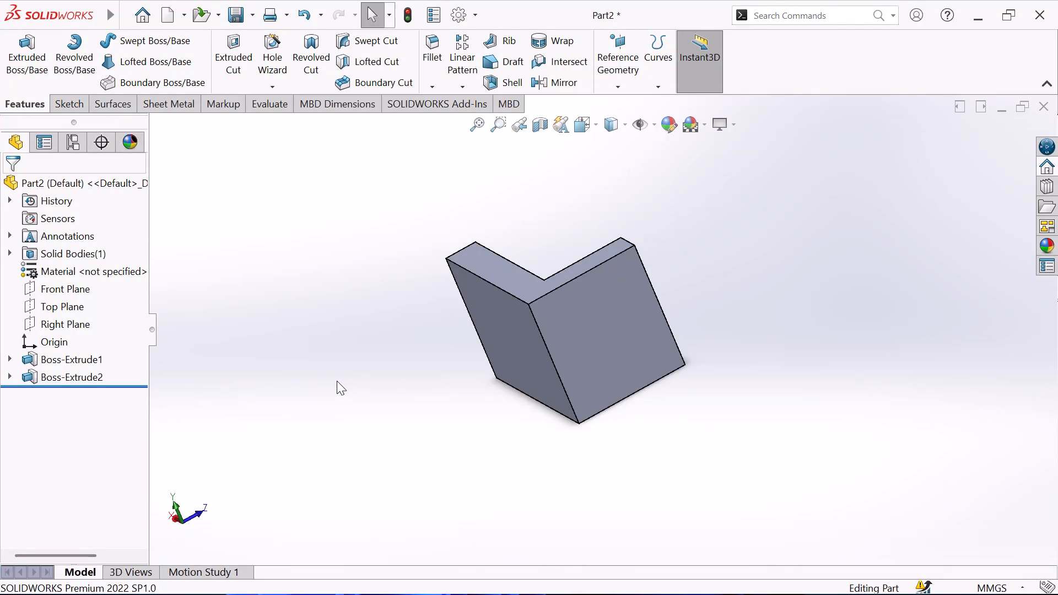
middle_click_drag(337, 381, 102, 468)
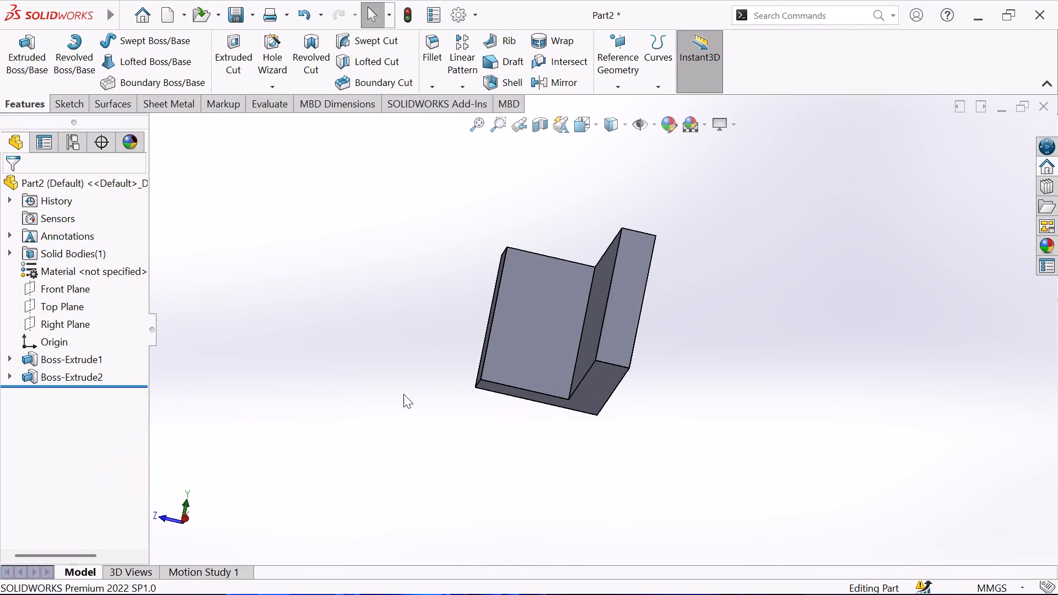
left_click(517, 332)
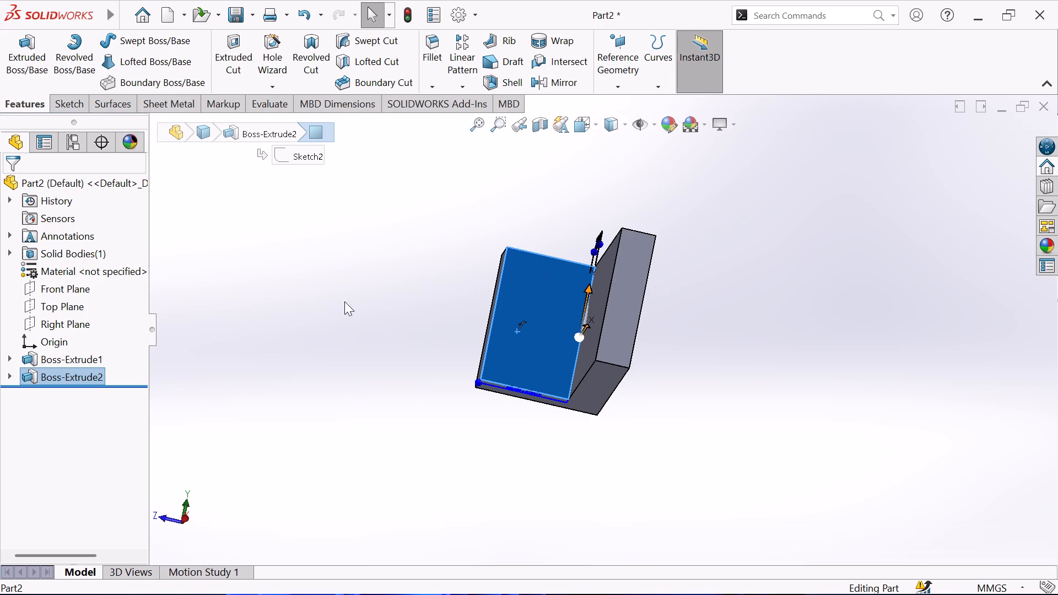
left_click(62, 101)
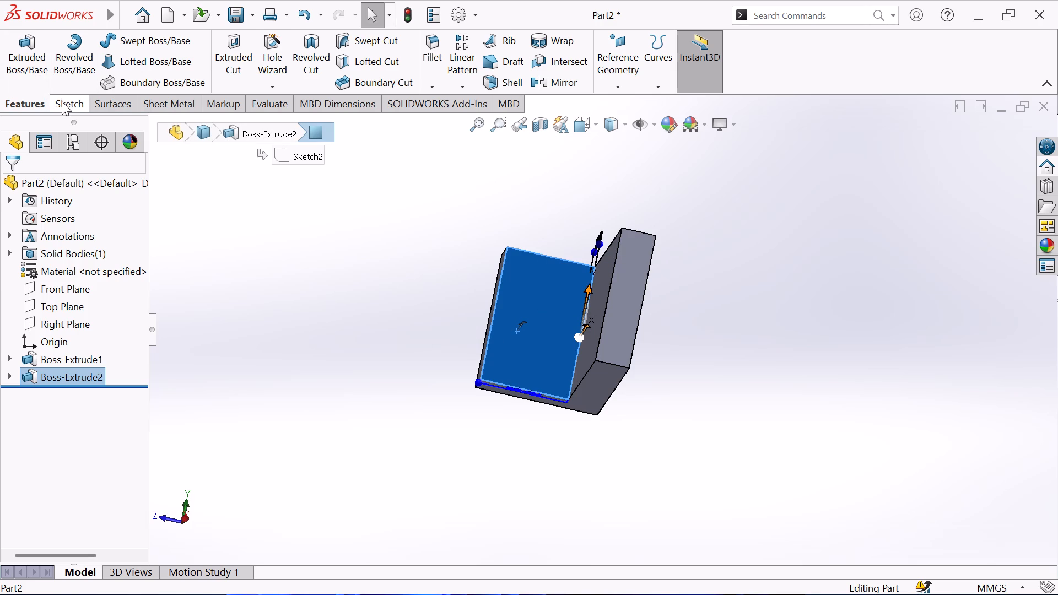
left_click(21, 46)
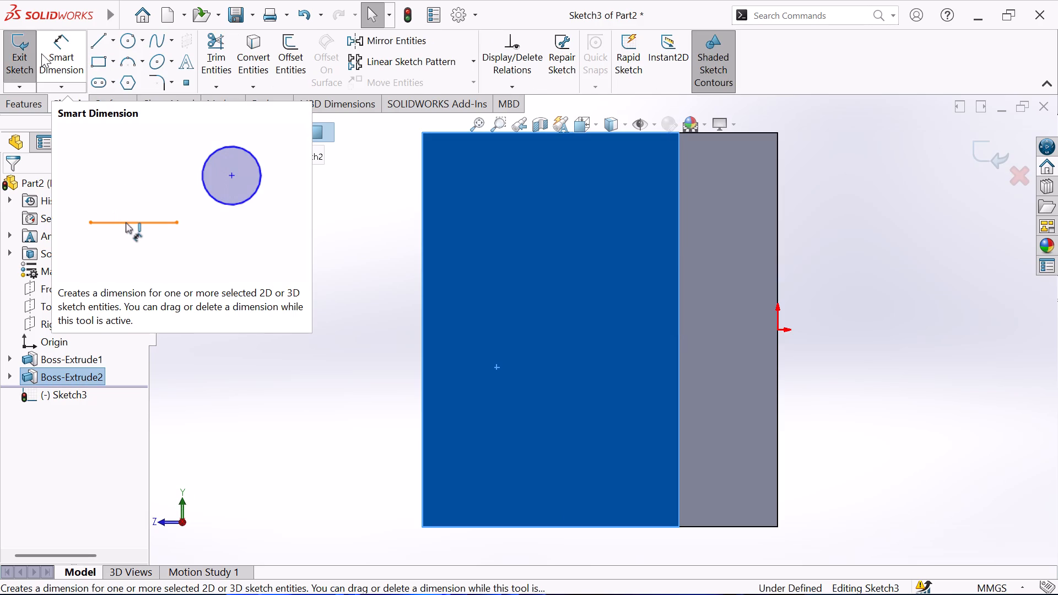
left_click(126, 40)
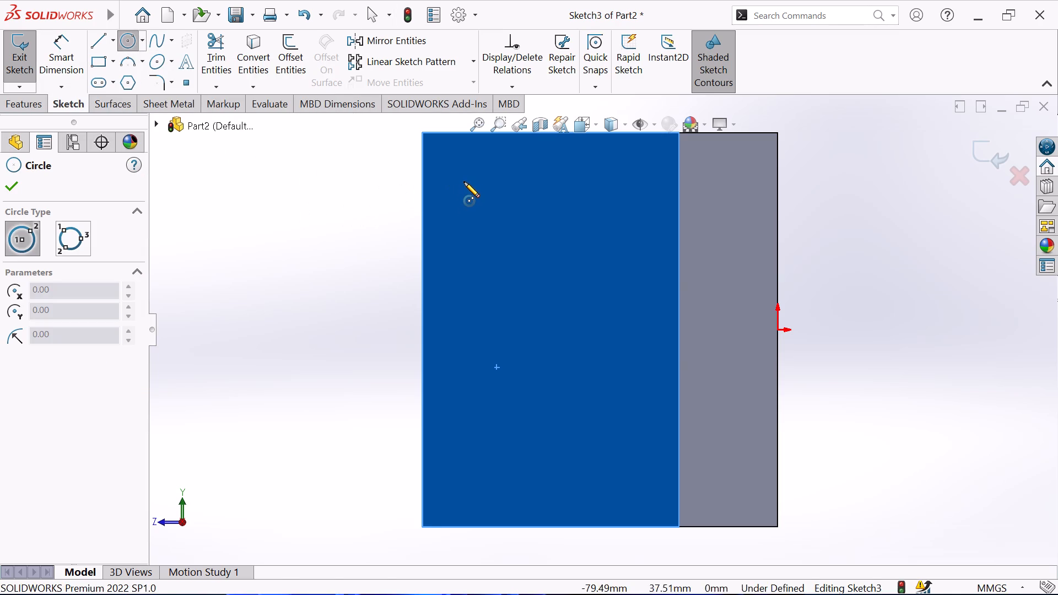
left_click(473, 174)
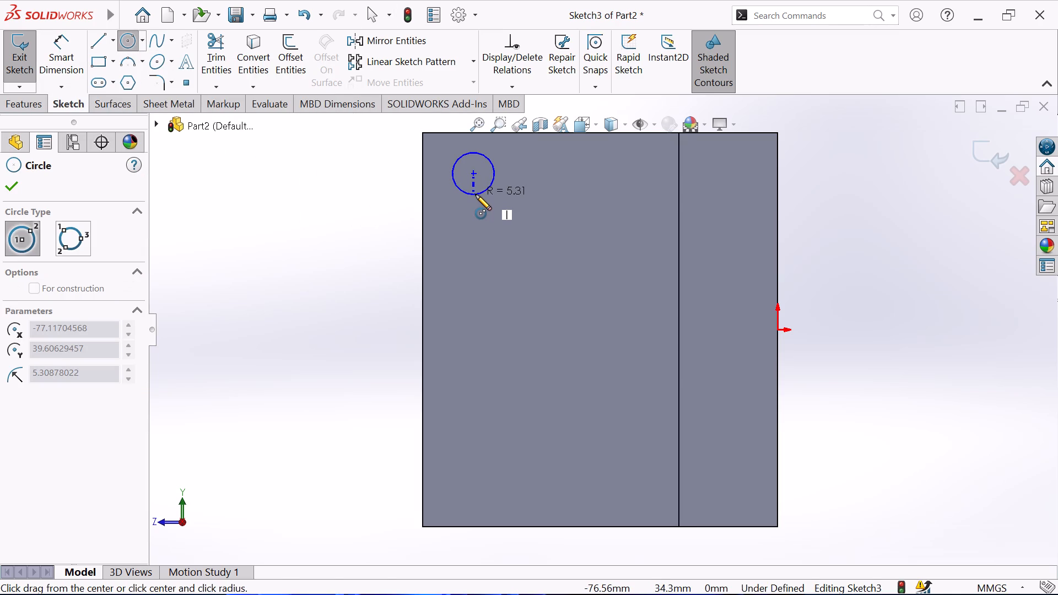
left_click(476, 194)
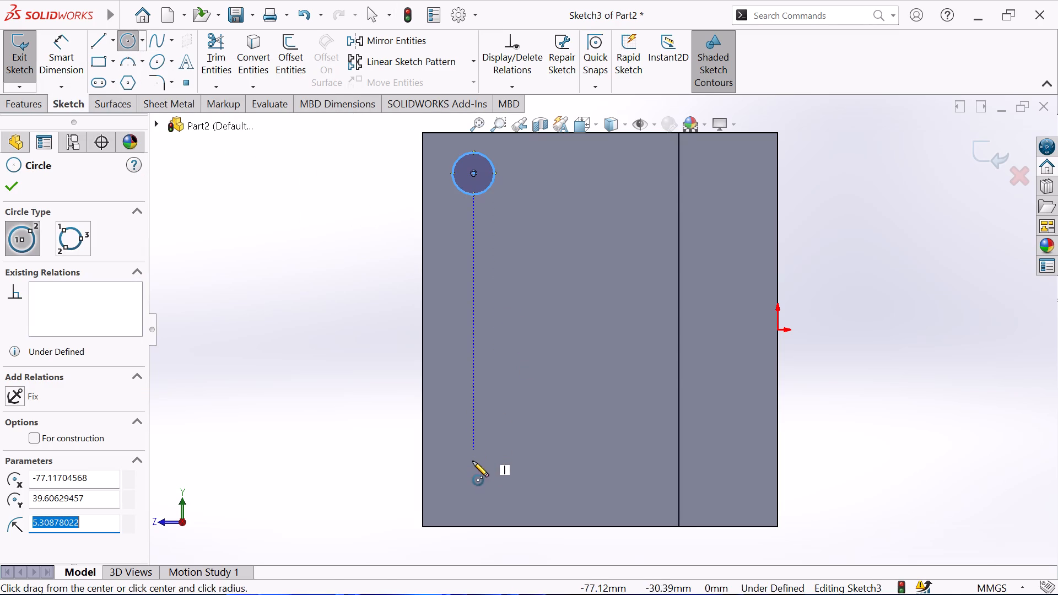
left_click(471, 476)
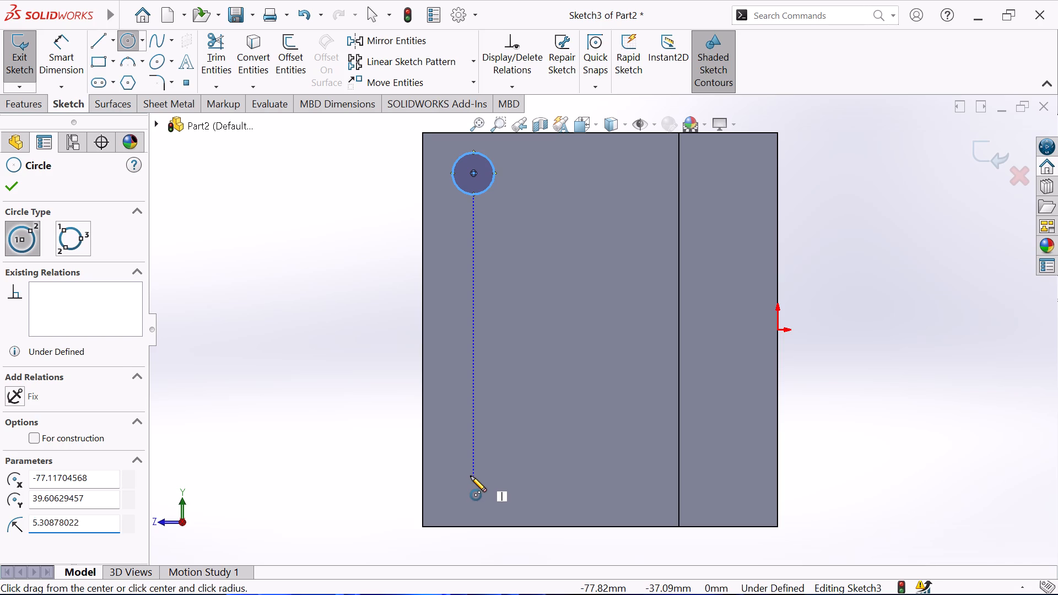
left_click(469, 445)
right_click(306, 389)
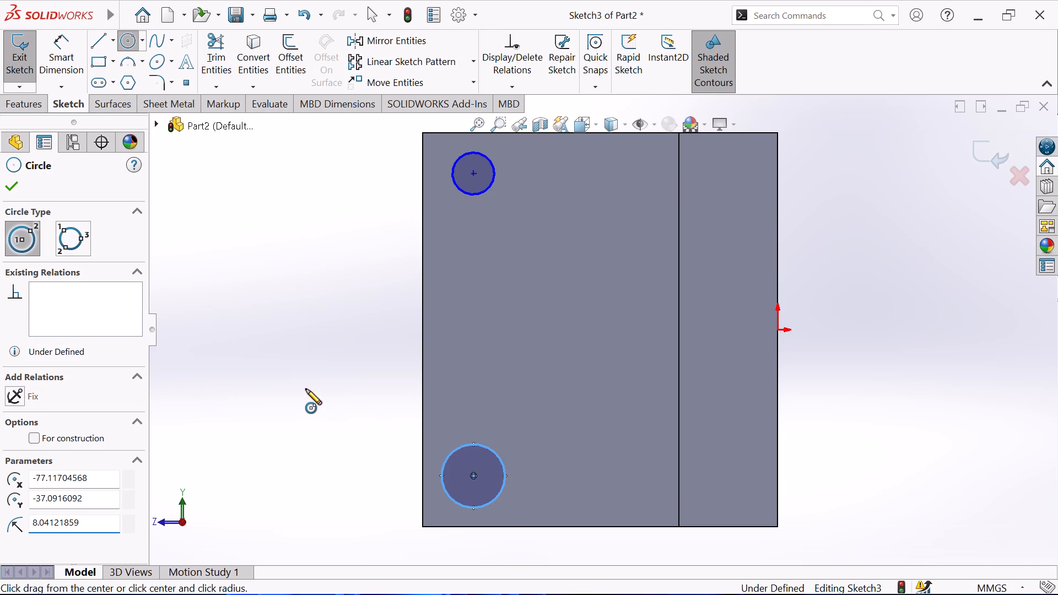
left_click(370, 398)
Sketch a horizontal line level with the origin, between the two circles and extending past both sides of the part.
left_click(98, 39)
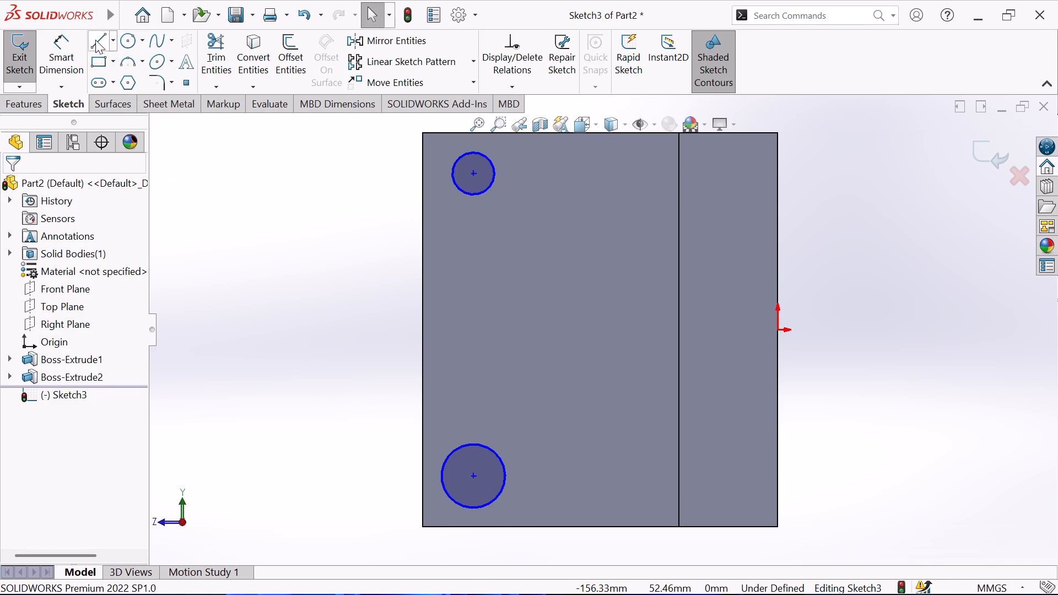
left_click(359, 332)
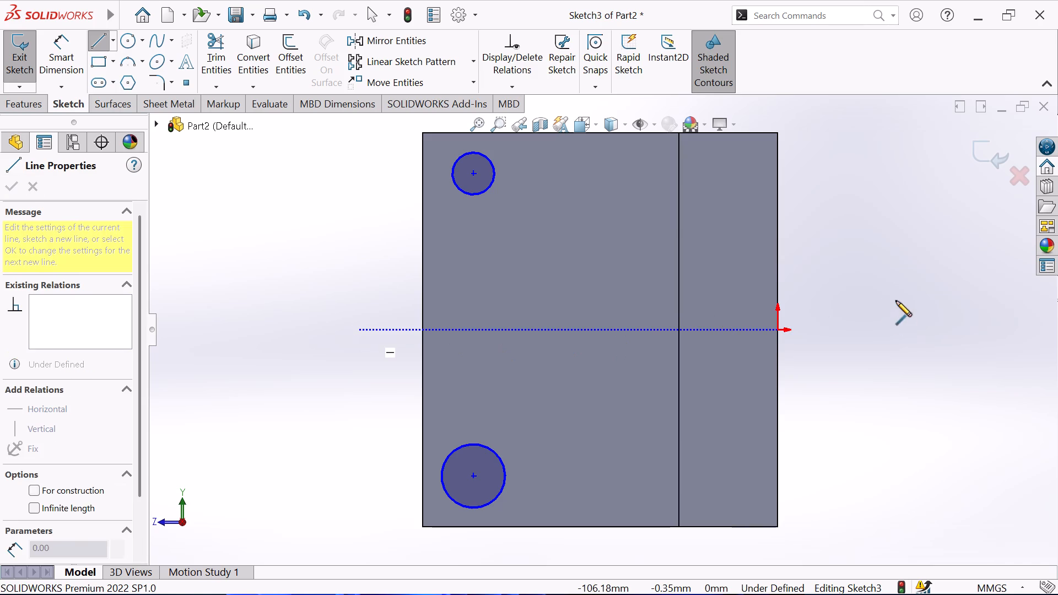
left_click(902, 330)
right_click(889, 369)
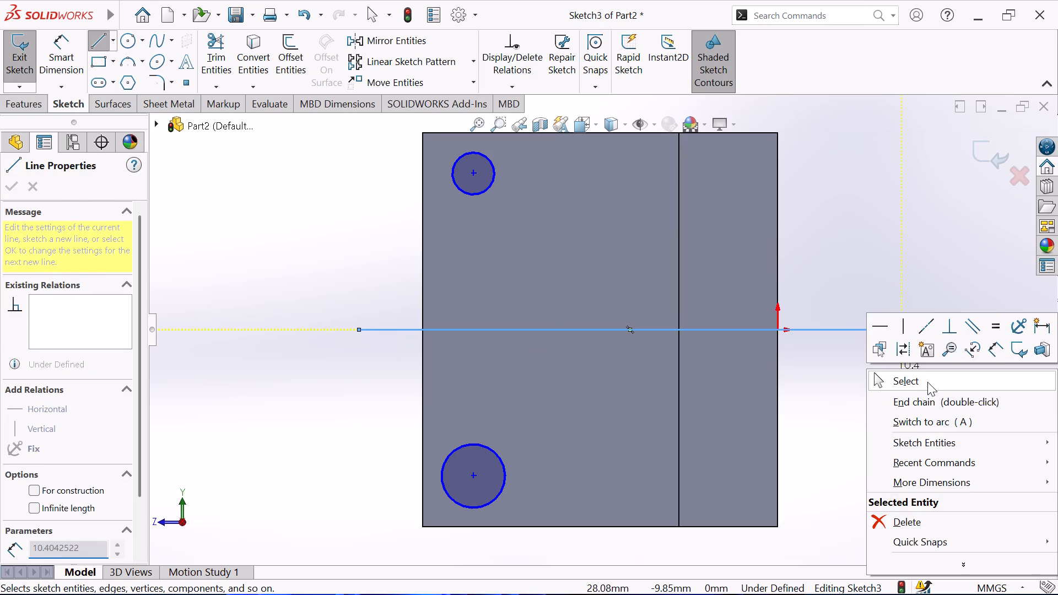
left_click(927, 382)
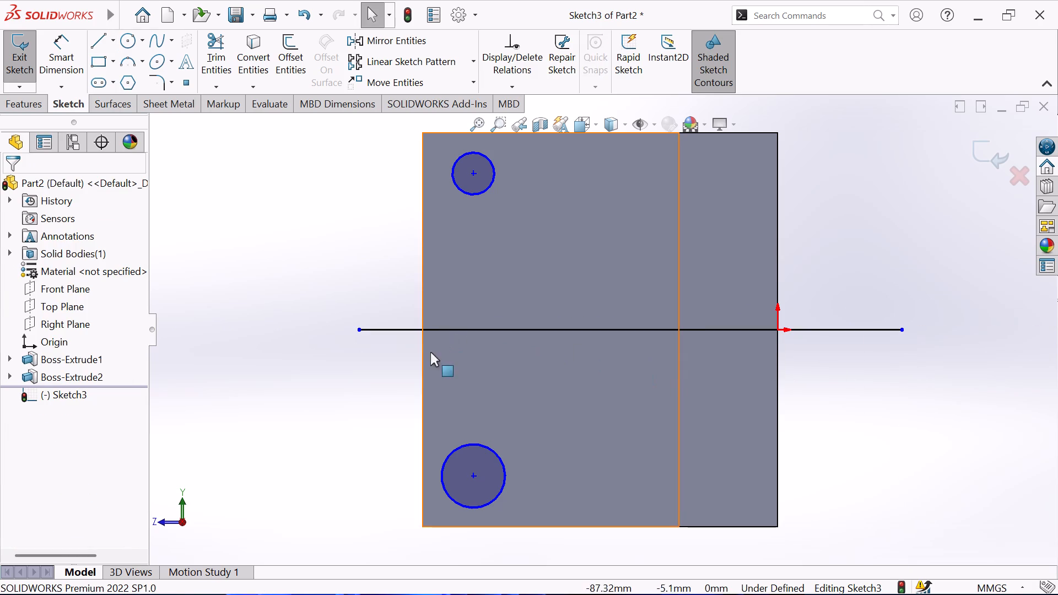
Convert the horizontal sketch line through the origin into construction geometry.
left_click(406, 332)
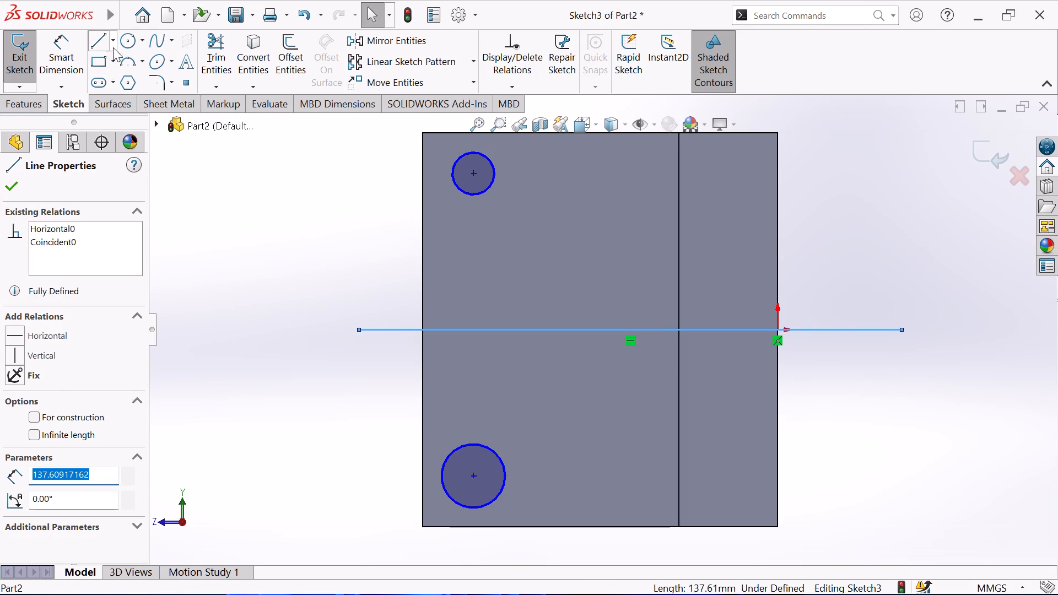
left_click(31, 416)
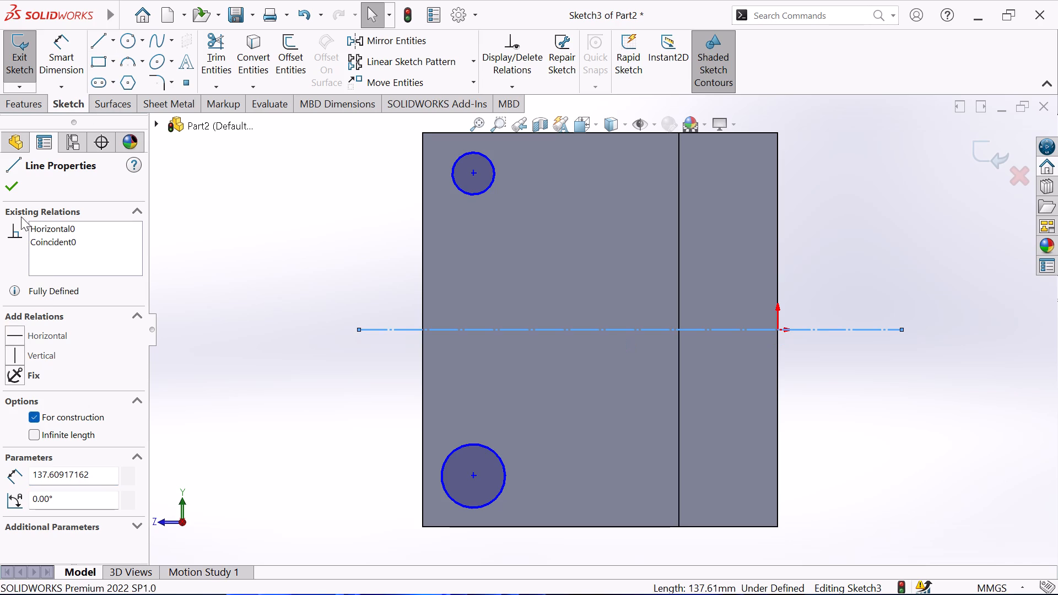
left_click(18, 189)
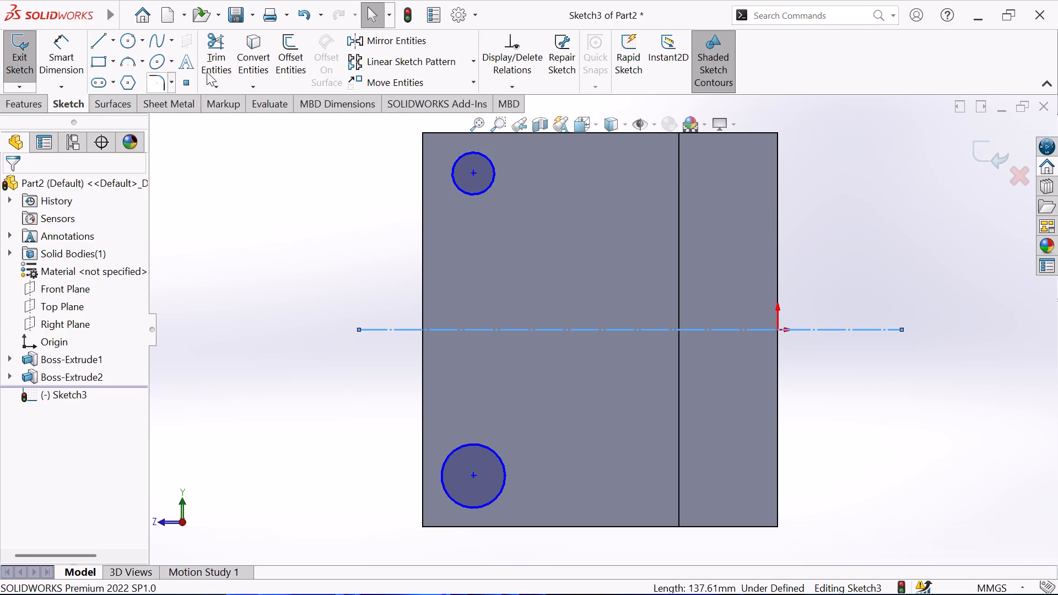
Add a Symmetric relation between the two circles' centre points about the horizontal construction line.
left_click(534, 91)
left_click(542, 119)
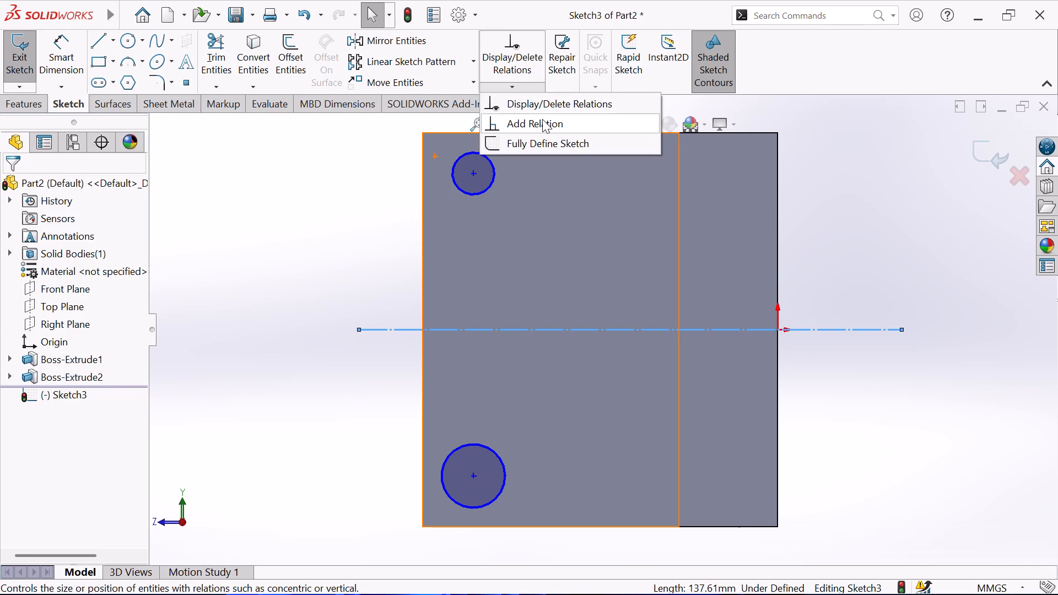
left_click(473, 172)
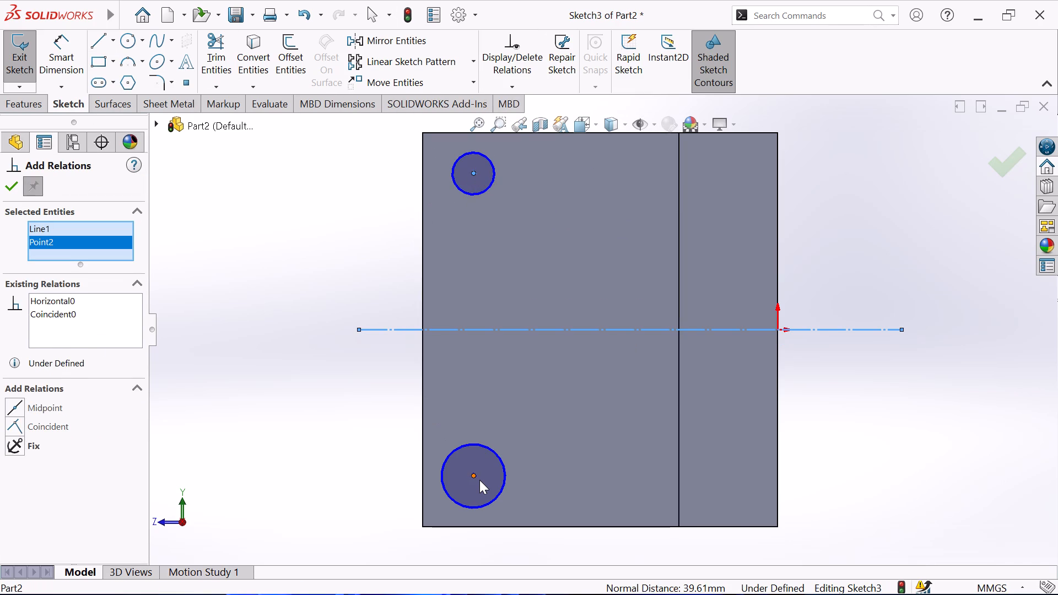
left_click(476, 474)
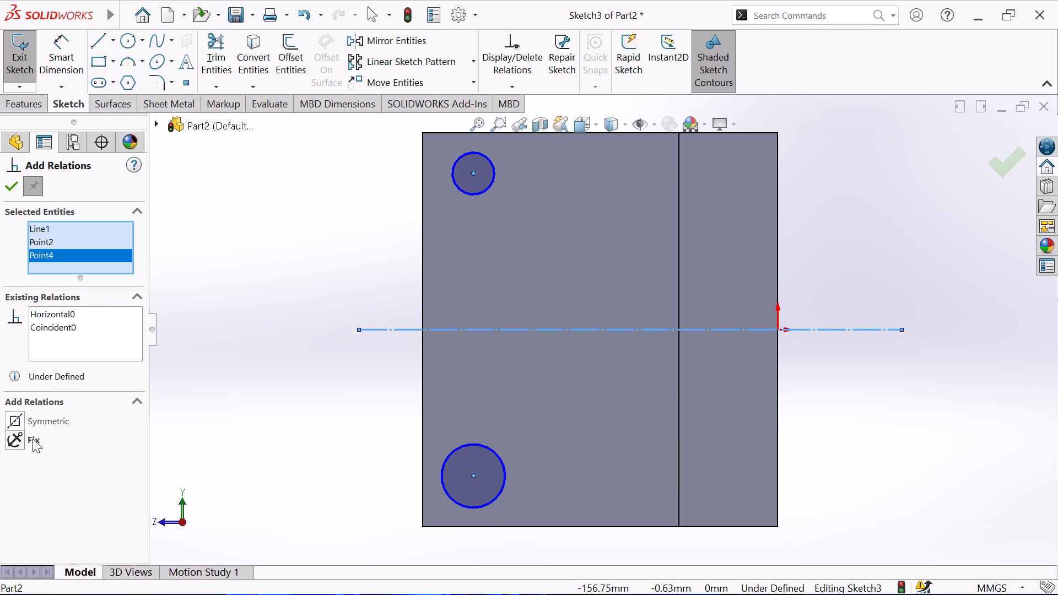
left_click(15, 416)
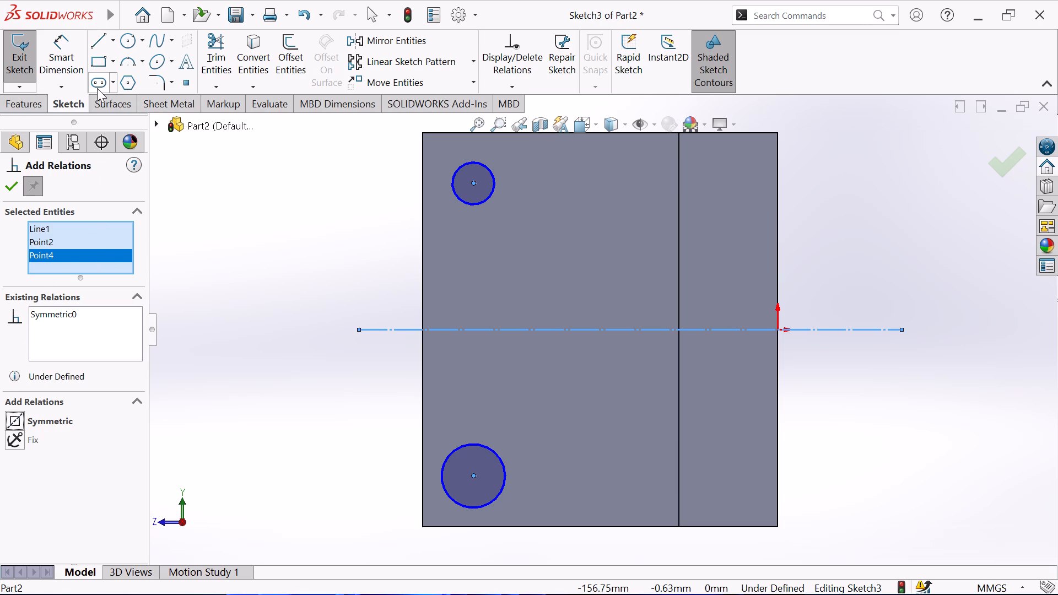
left_click(12, 189)
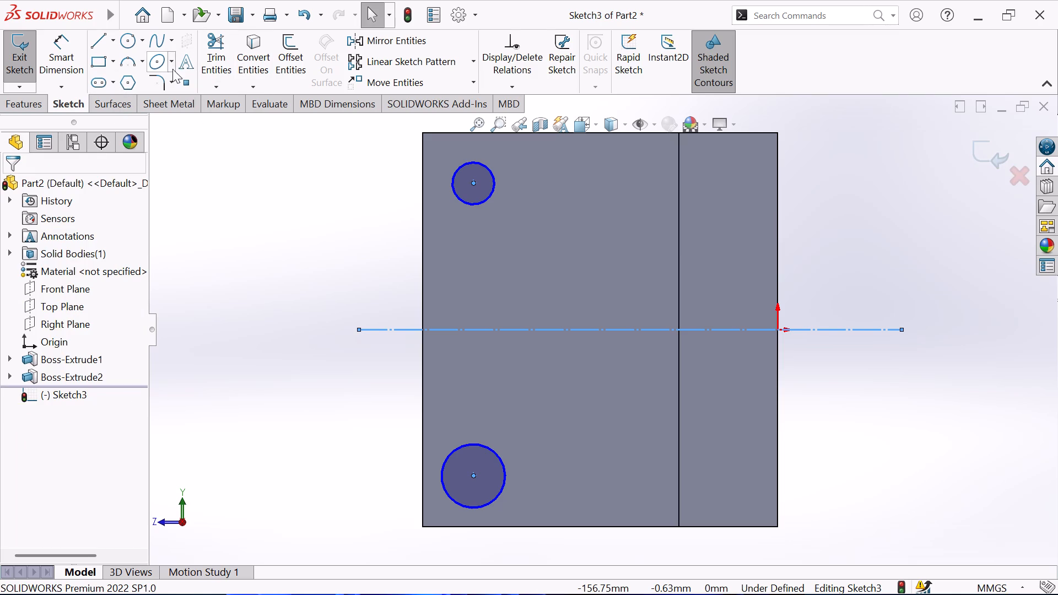
Dimension the vertical distance between the two circles' centres as 80 mm.
left_click(77, 56)
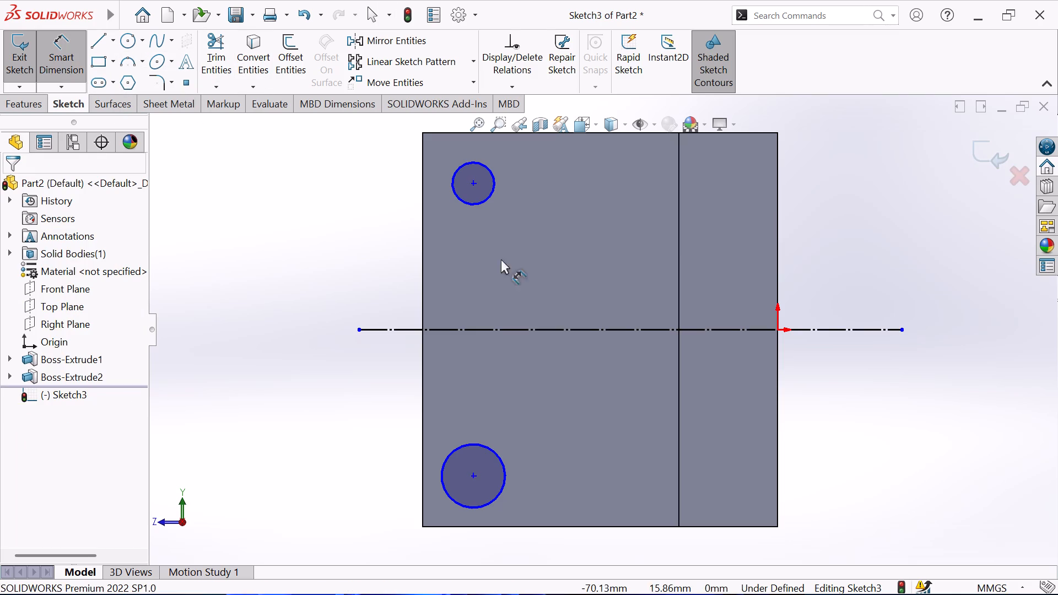
left_click(472, 184)
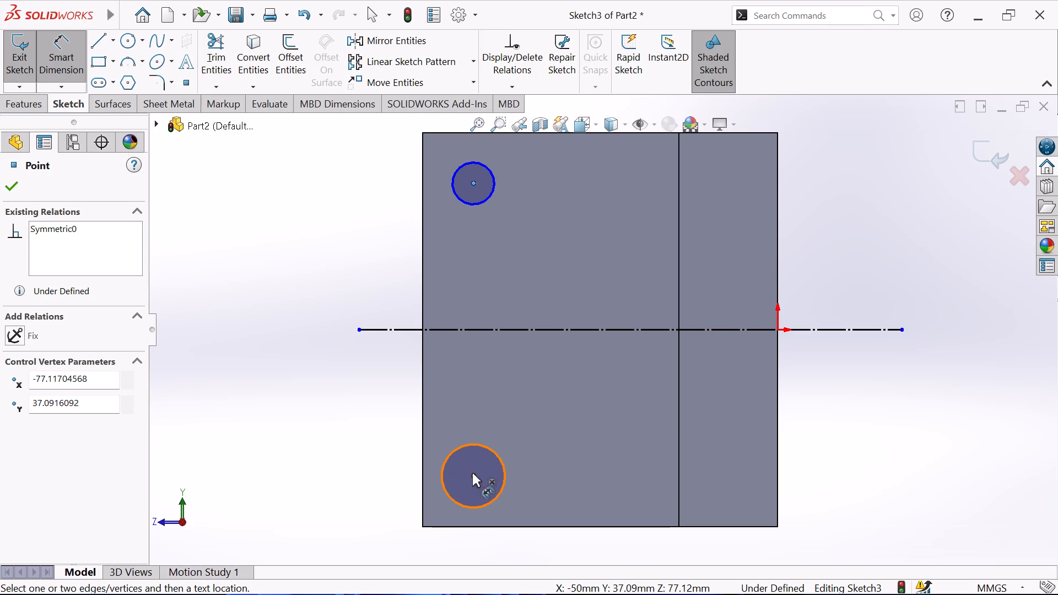
left_click(472, 473)
left_click(344, 340)
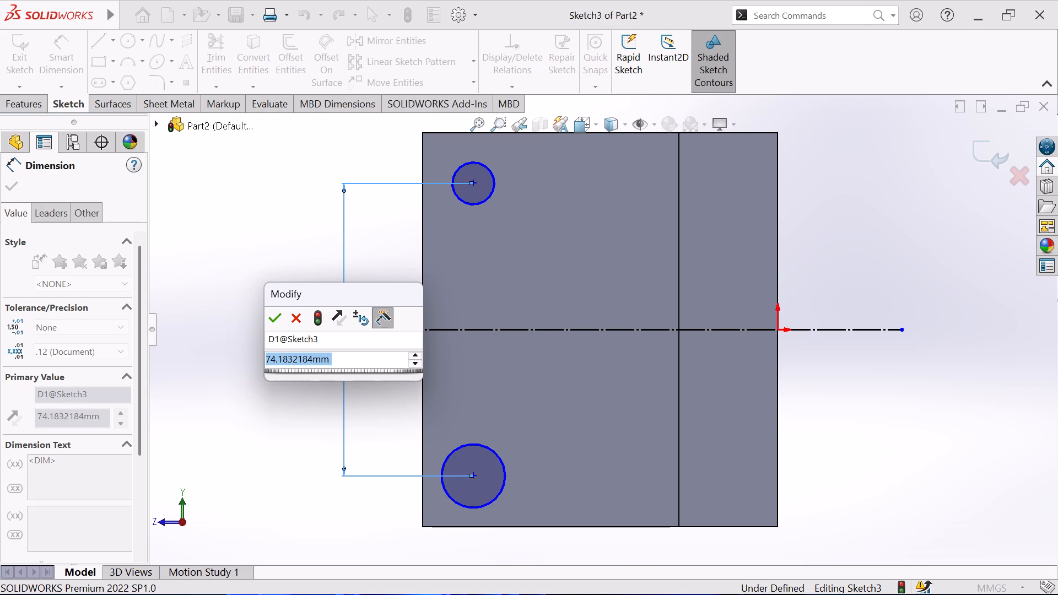
type("80")
key("Return")
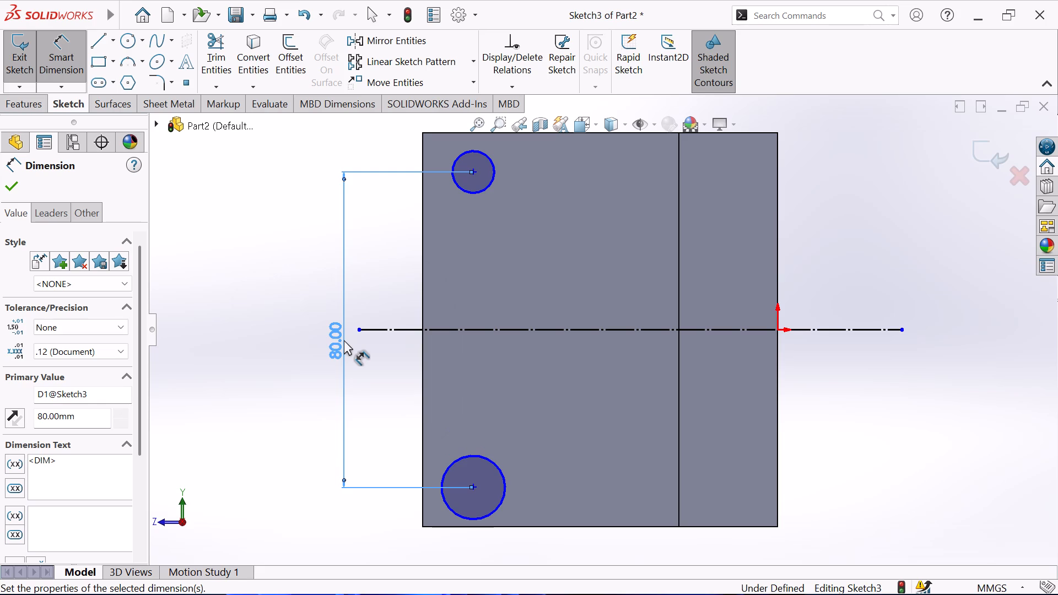
Dimension the diameters of the upper and lower circles as 20 mm each.
left_click(471, 190)
left_click(464, 221)
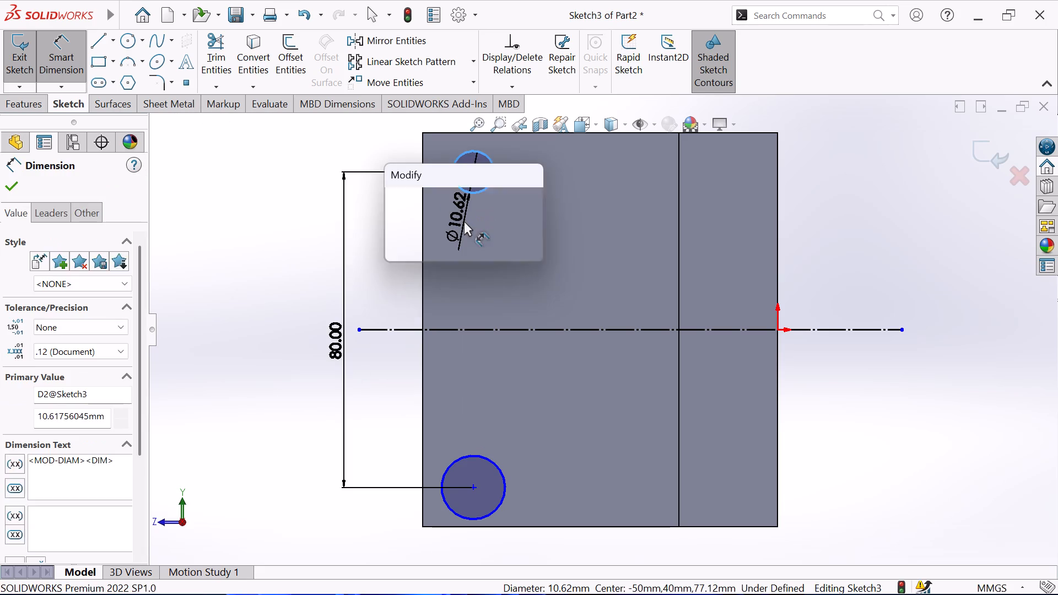
key("2")
key("0")
key("Return")
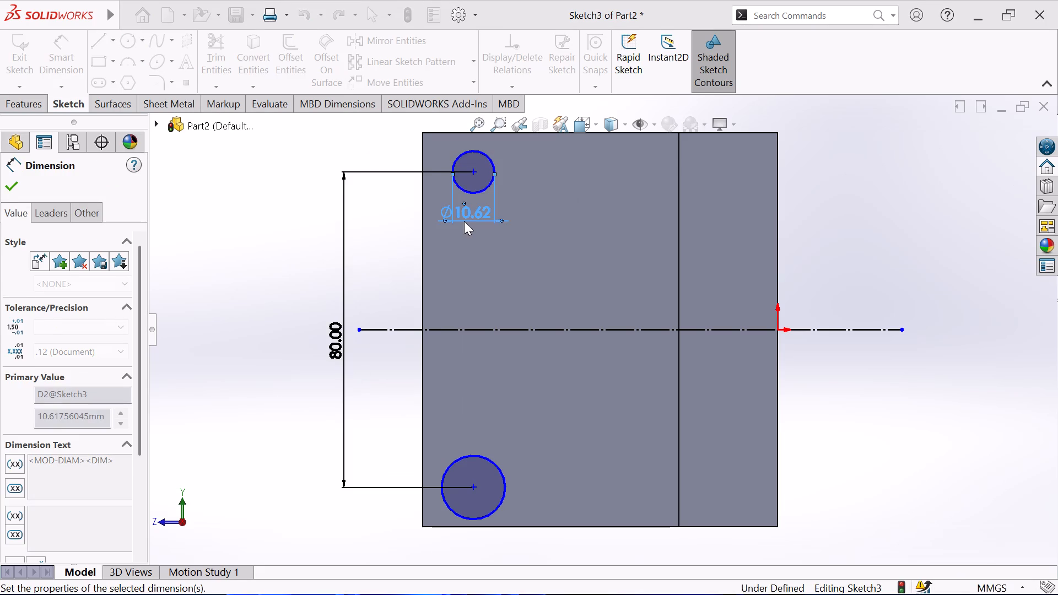
left_click(481, 457)
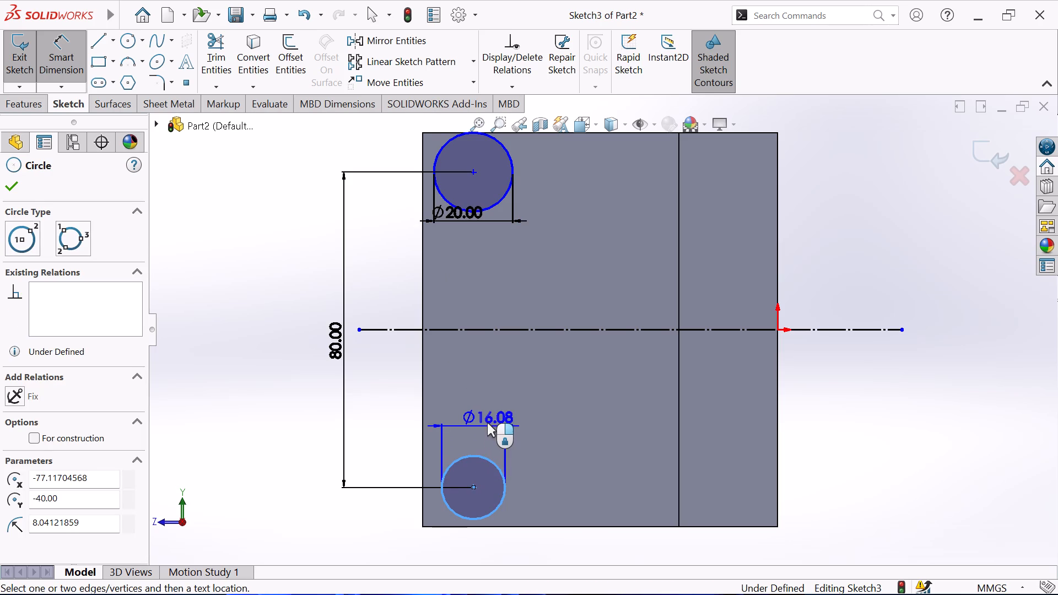
left_click(487, 420)
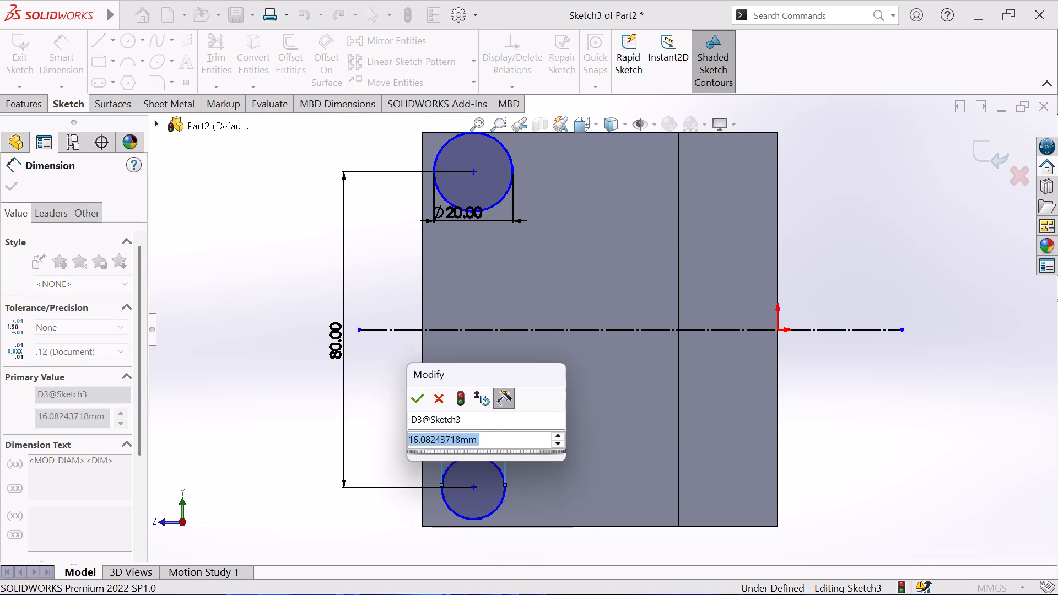
key("2")
key("0")
key("Return")
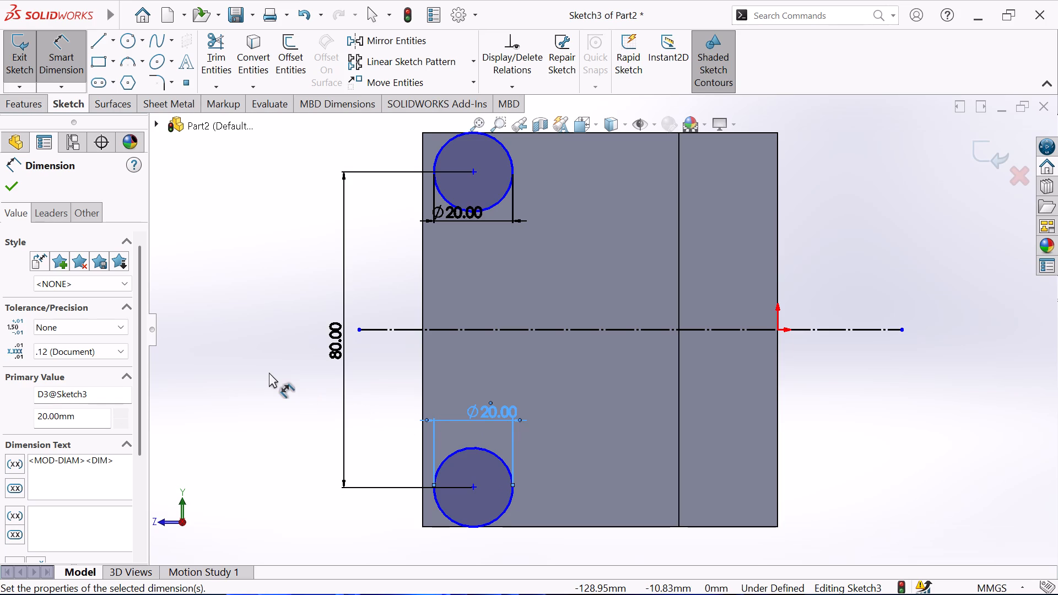
left_click(12, 187)
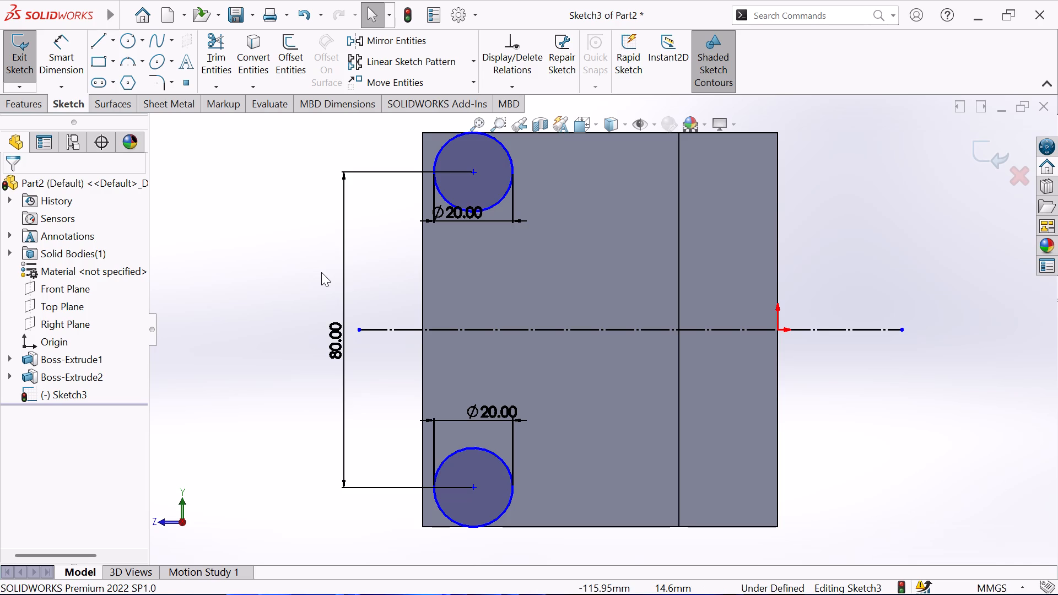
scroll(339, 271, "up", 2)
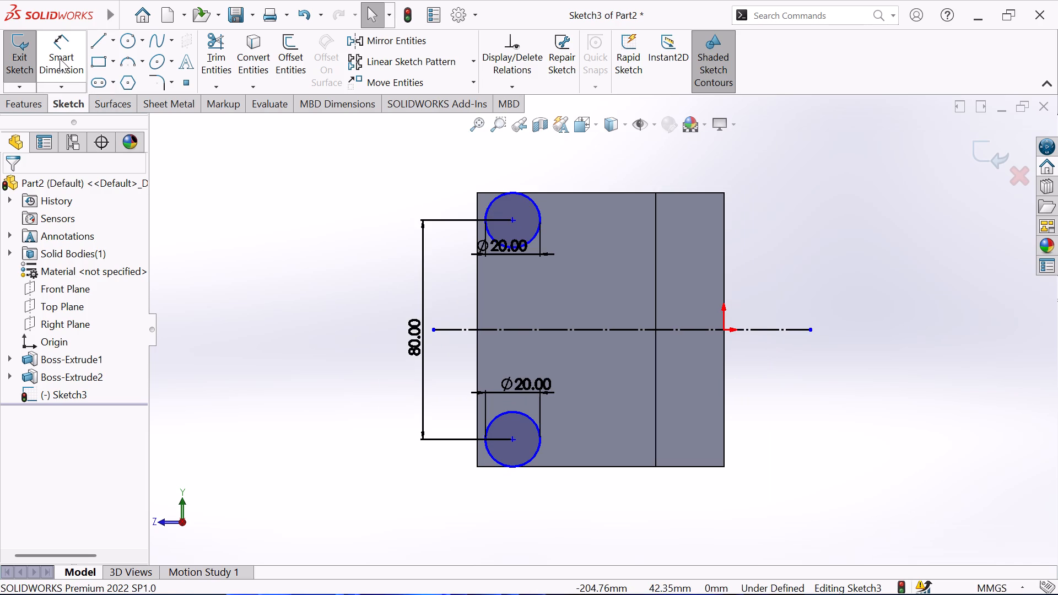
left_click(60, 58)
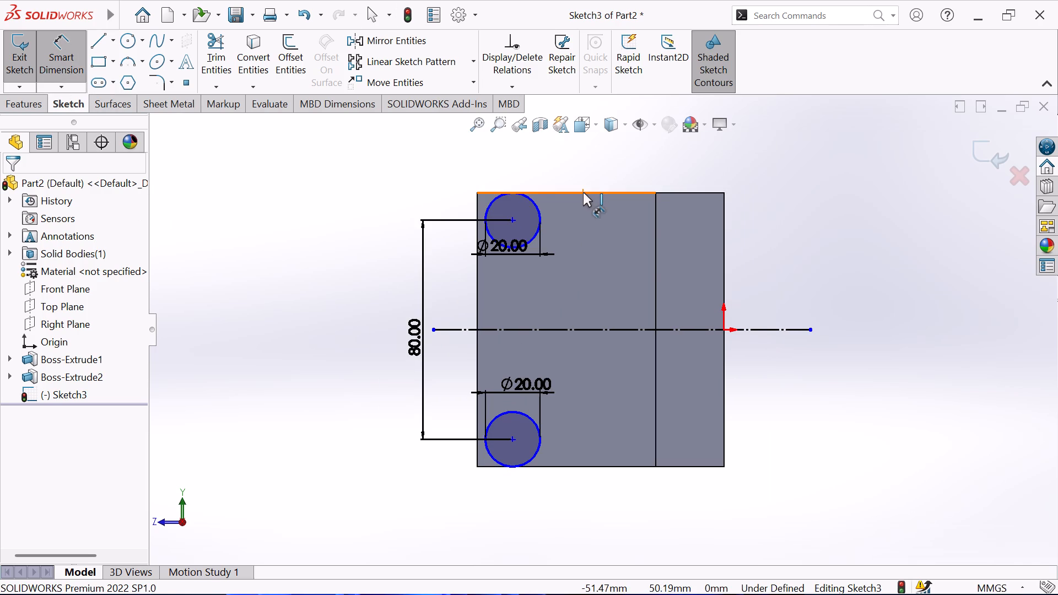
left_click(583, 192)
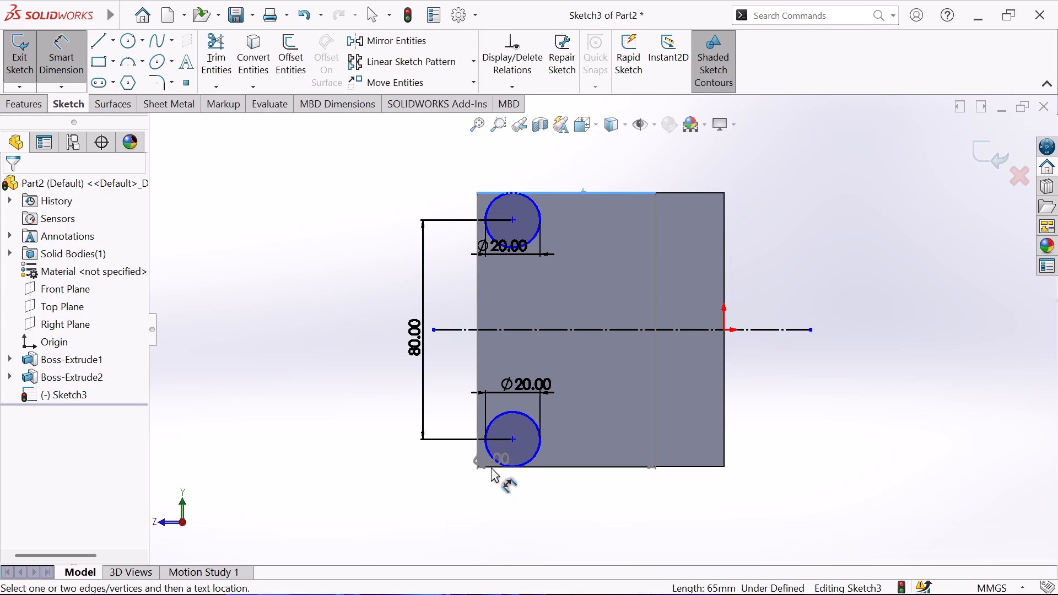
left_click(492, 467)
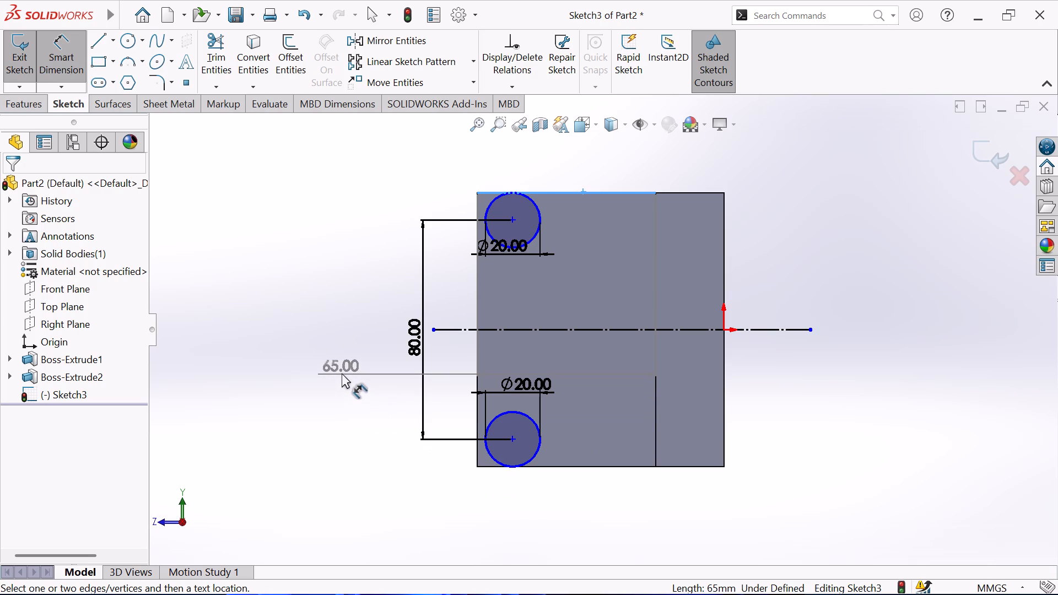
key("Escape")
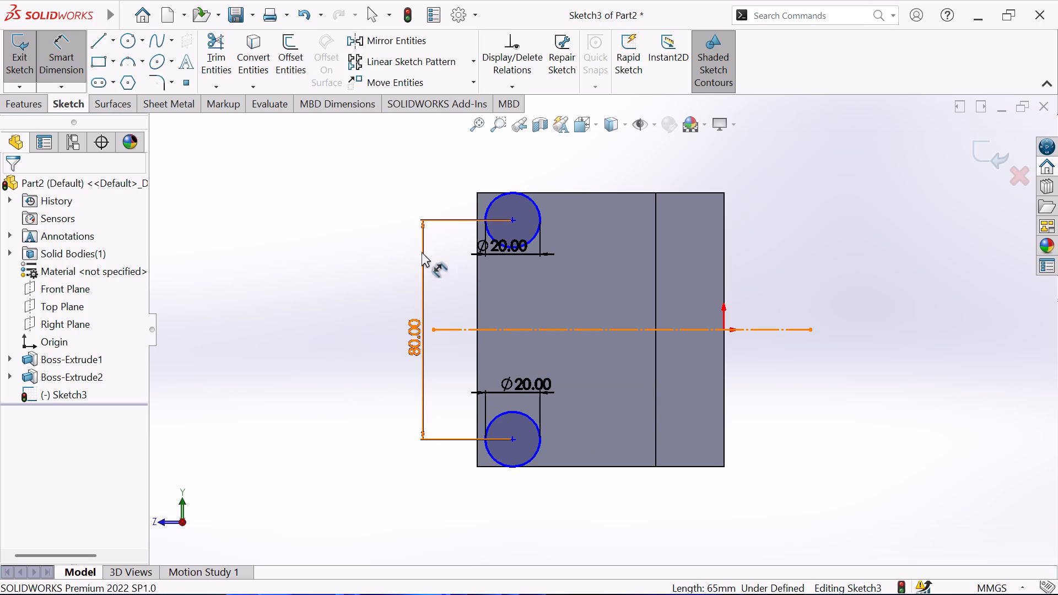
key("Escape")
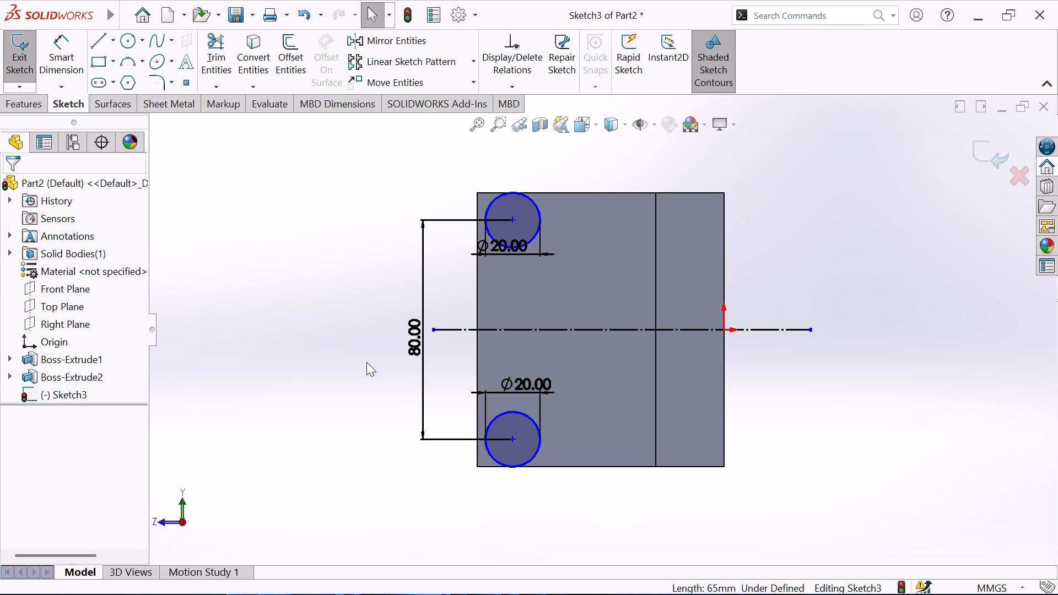
Set the vertical distance between the two circles' centres to 60 mm.
double_click(415, 345)
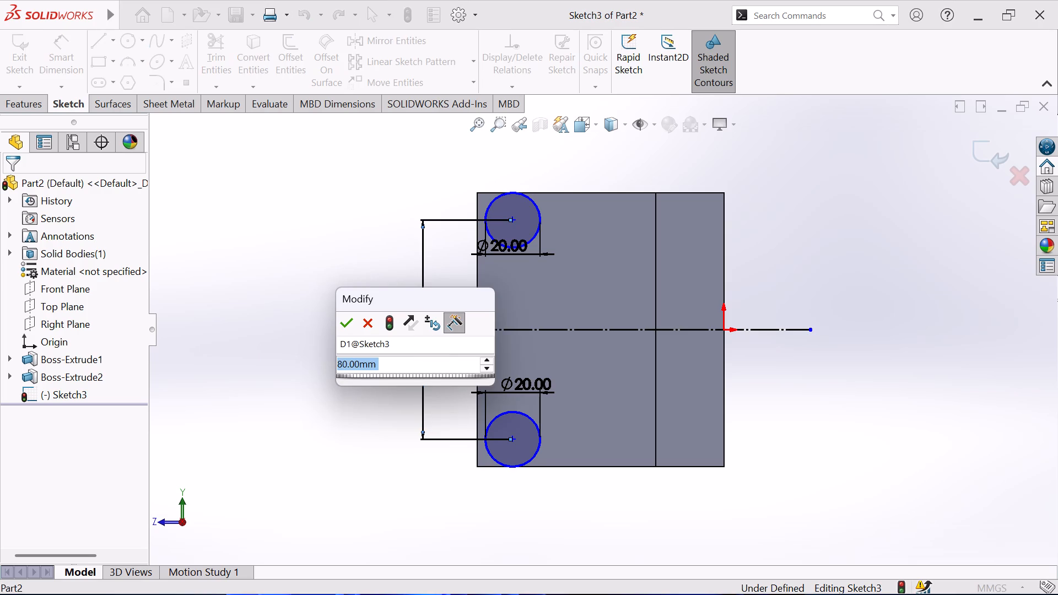
type("60")
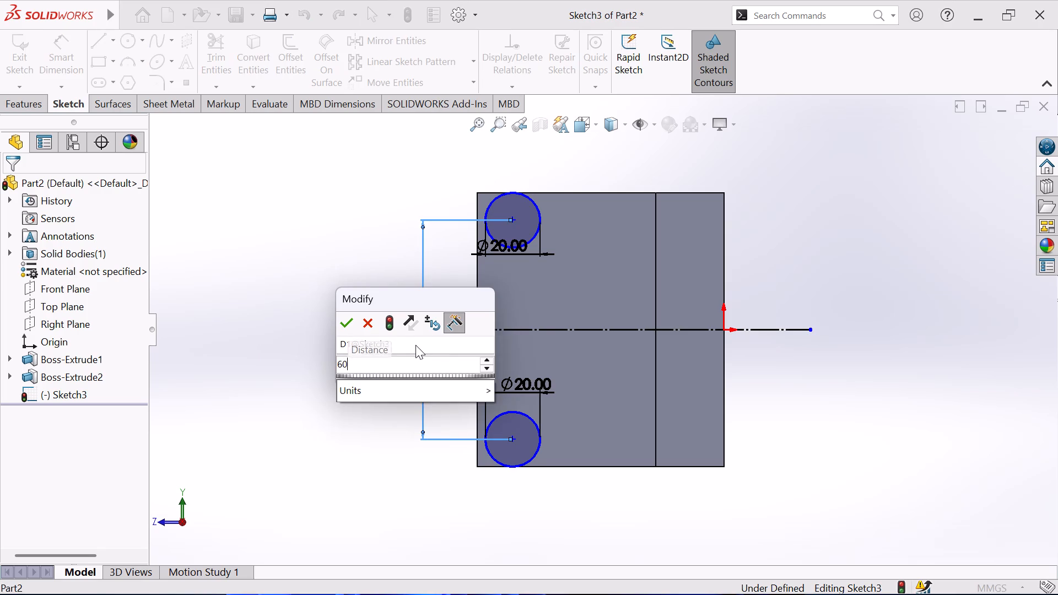
key("Return")
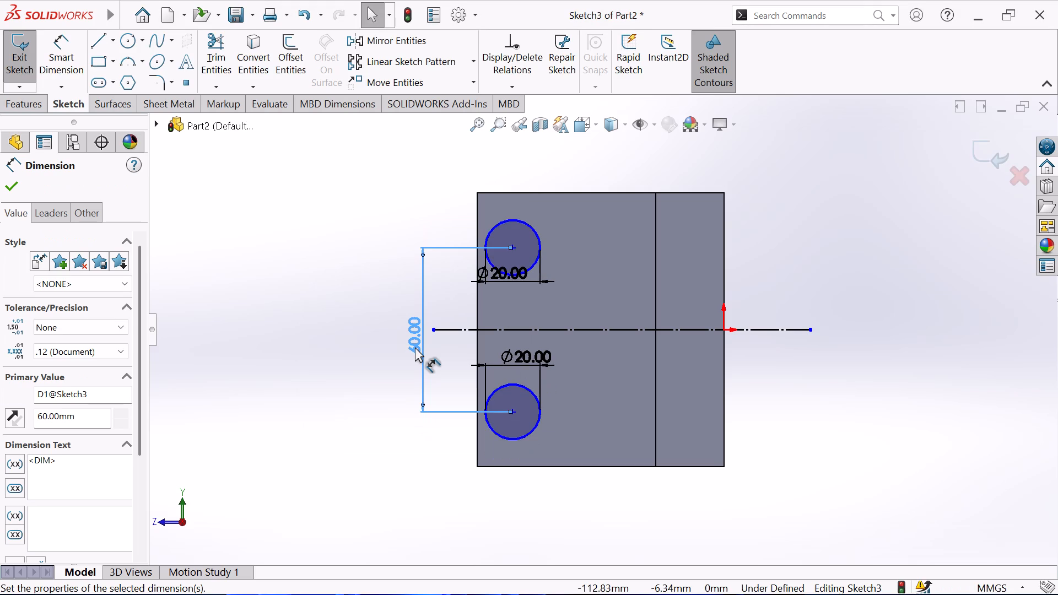
key("Escape")
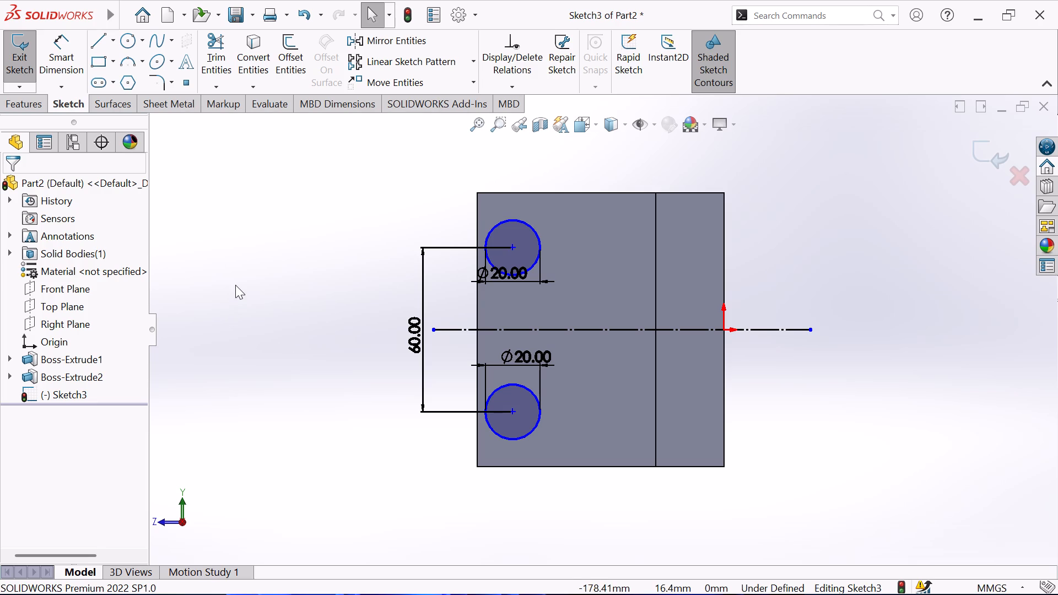
Dimension the upper circle's centre 12.5 mm from the upright's vertical free edge.
left_click(64, 55)
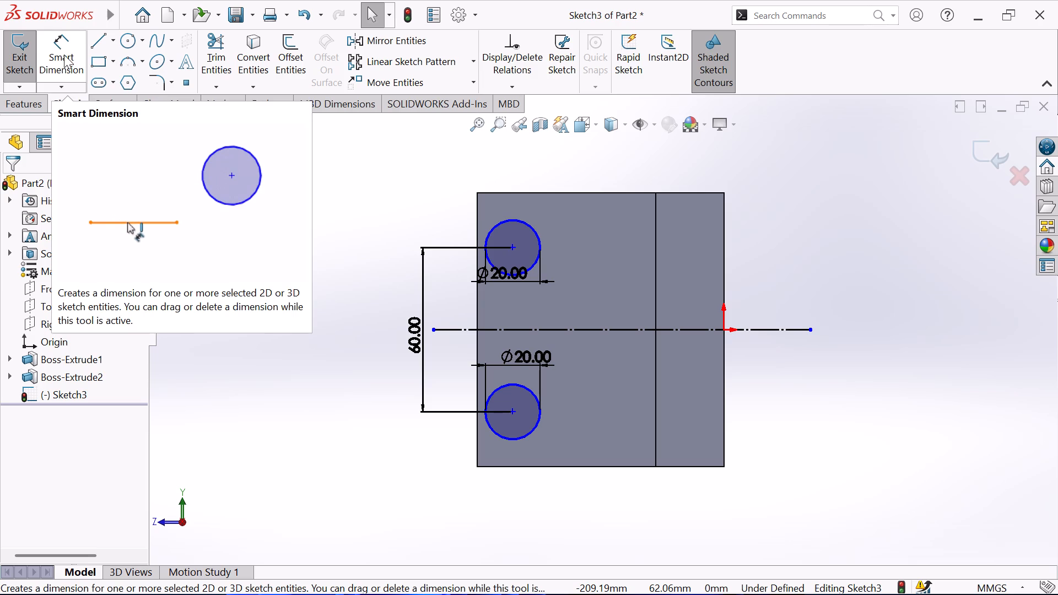
left_click(514, 247)
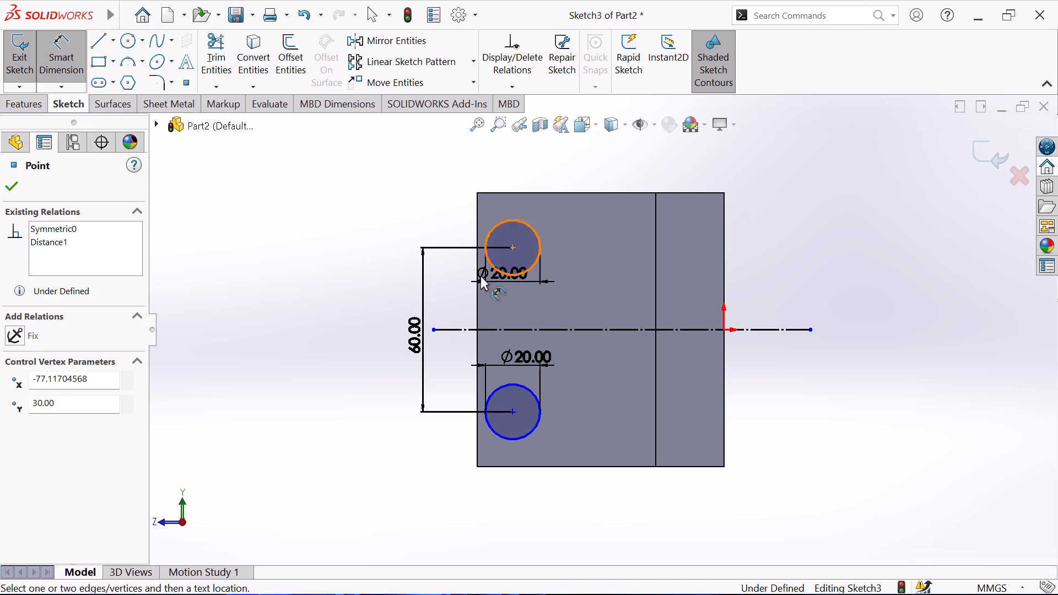
left_click(476, 232)
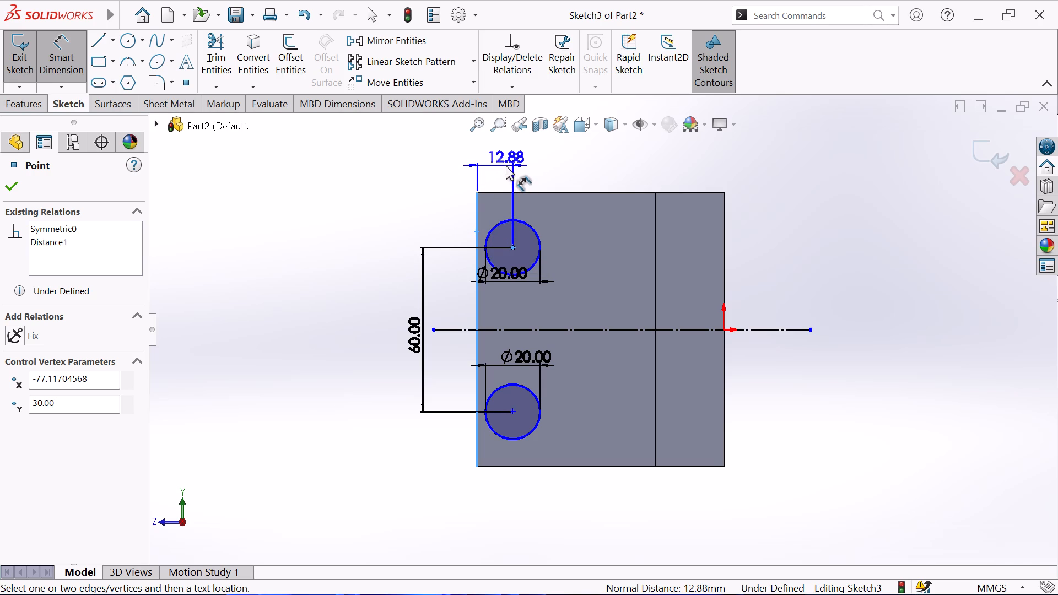
left_click(506, 165)
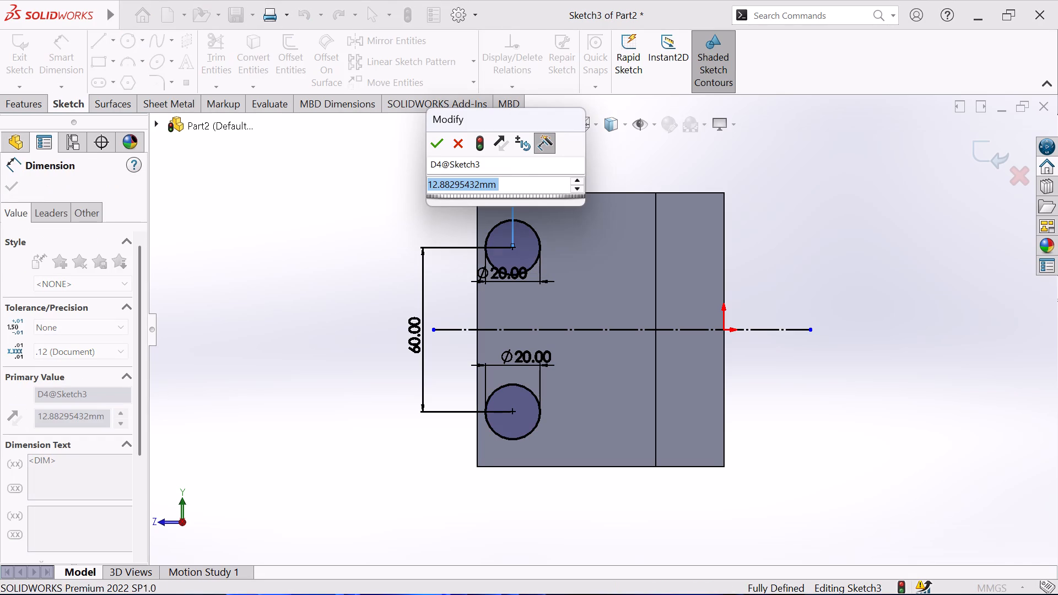
type("12")
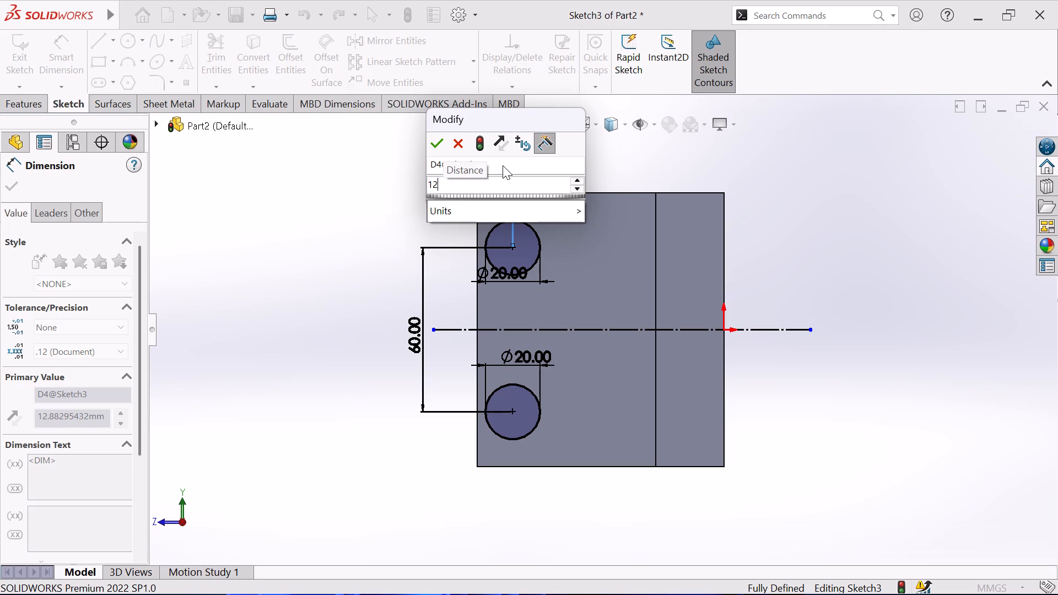
key("period")
key("5")
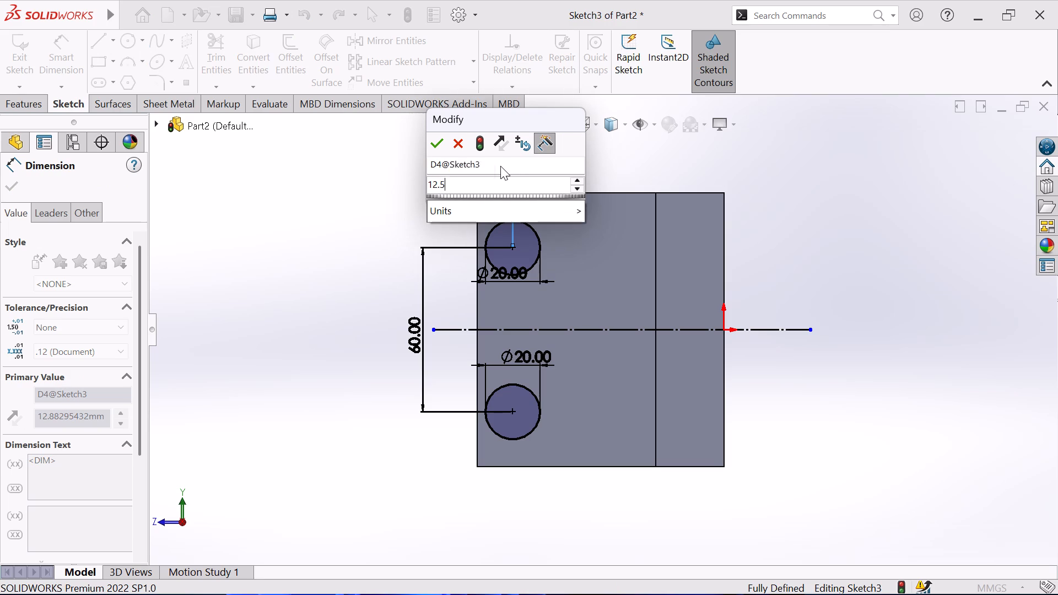
key("Return")
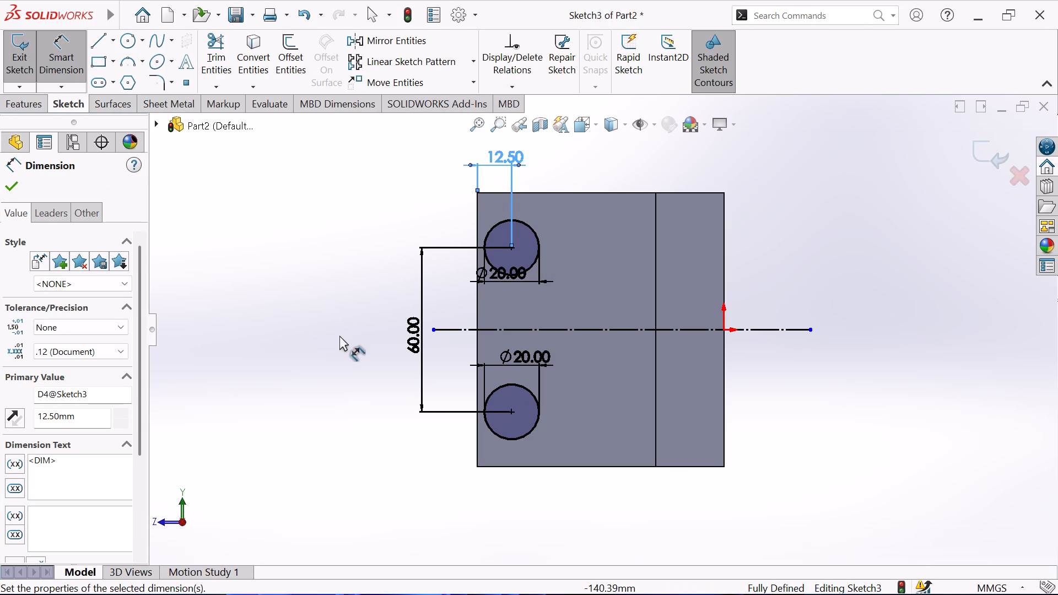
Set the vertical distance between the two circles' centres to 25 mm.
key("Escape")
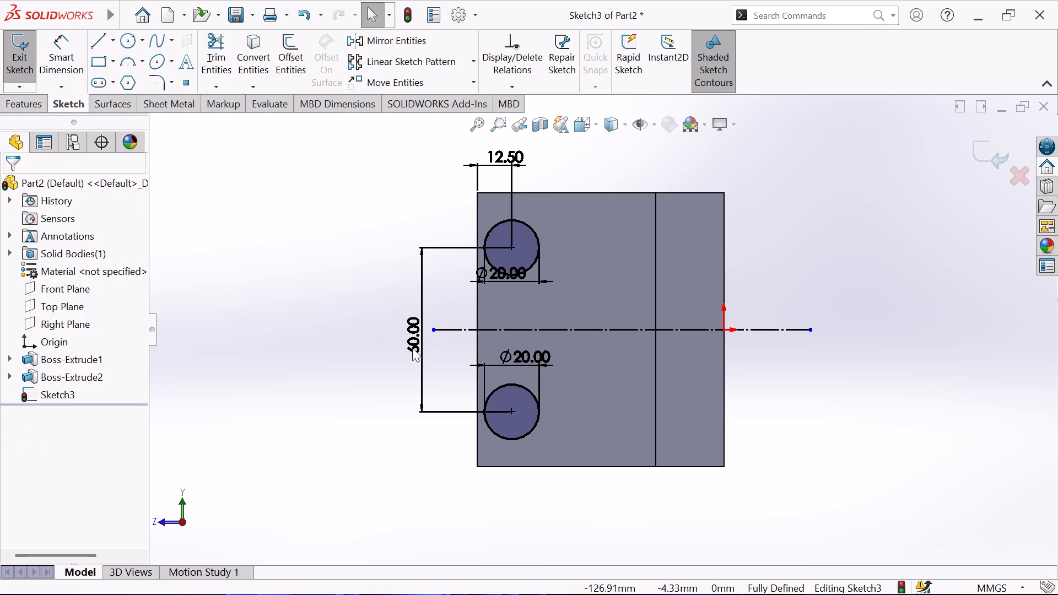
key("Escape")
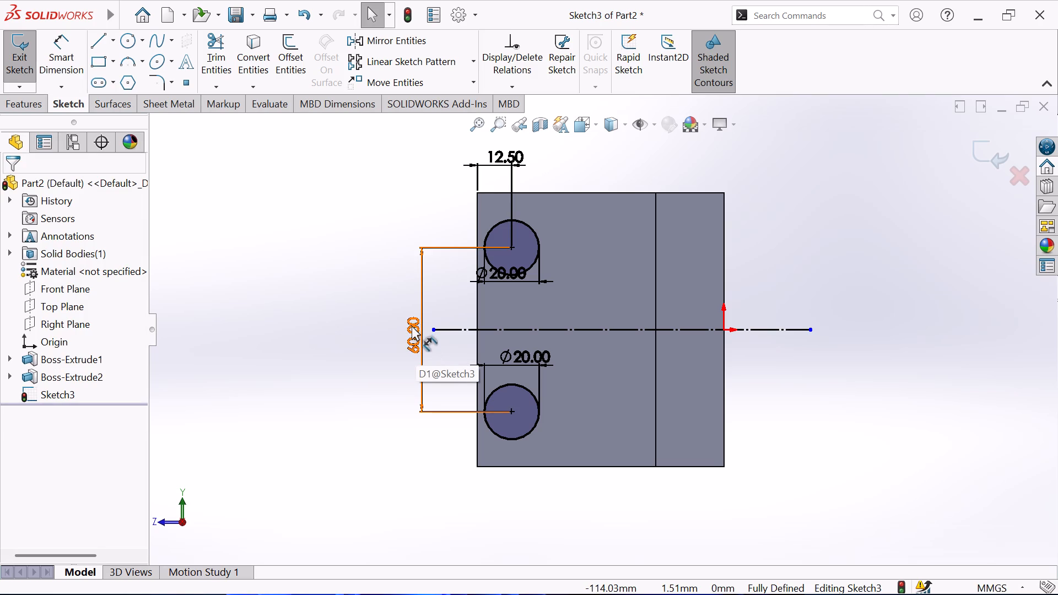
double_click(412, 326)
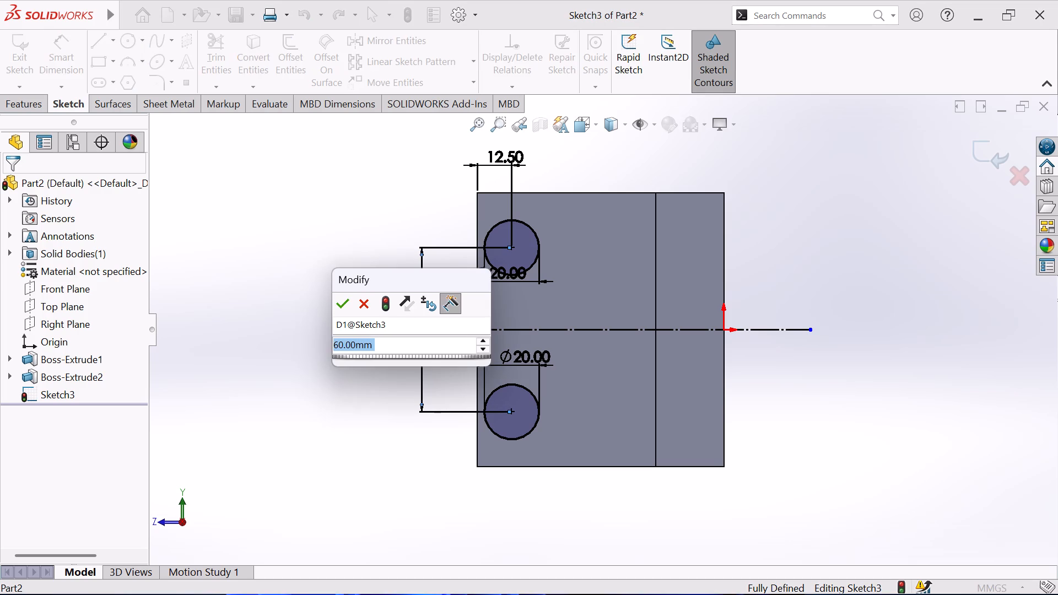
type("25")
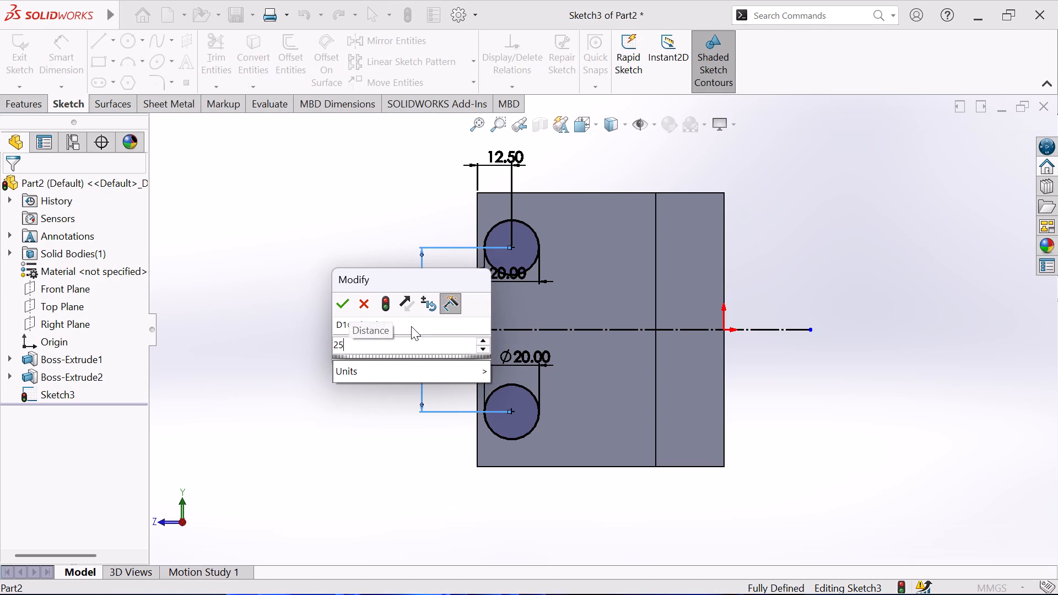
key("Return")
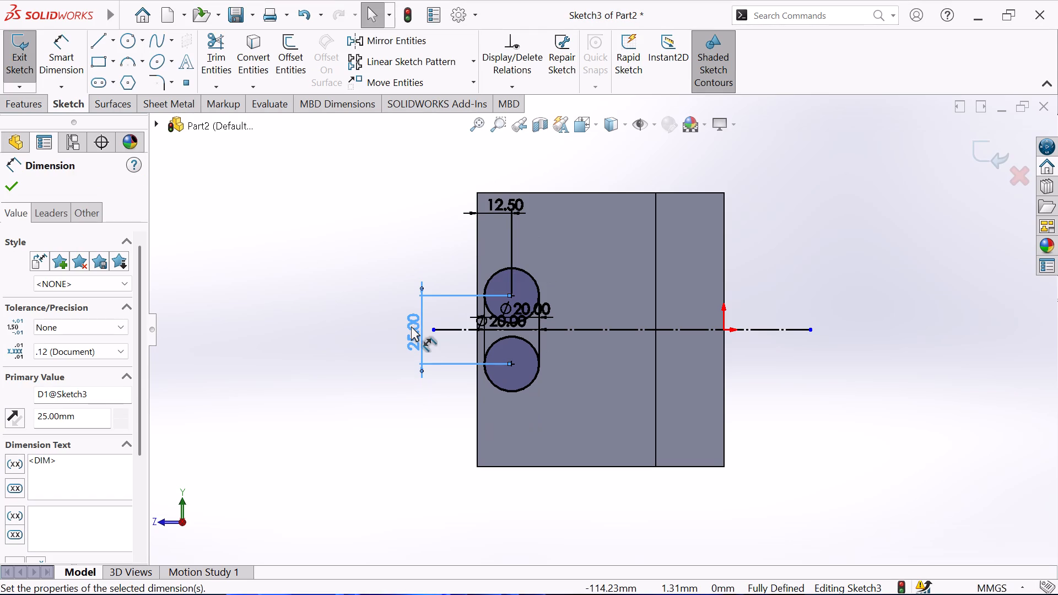
Set the vertical distance between the two circles' centres to 75 mm.
double_click(411, 326)
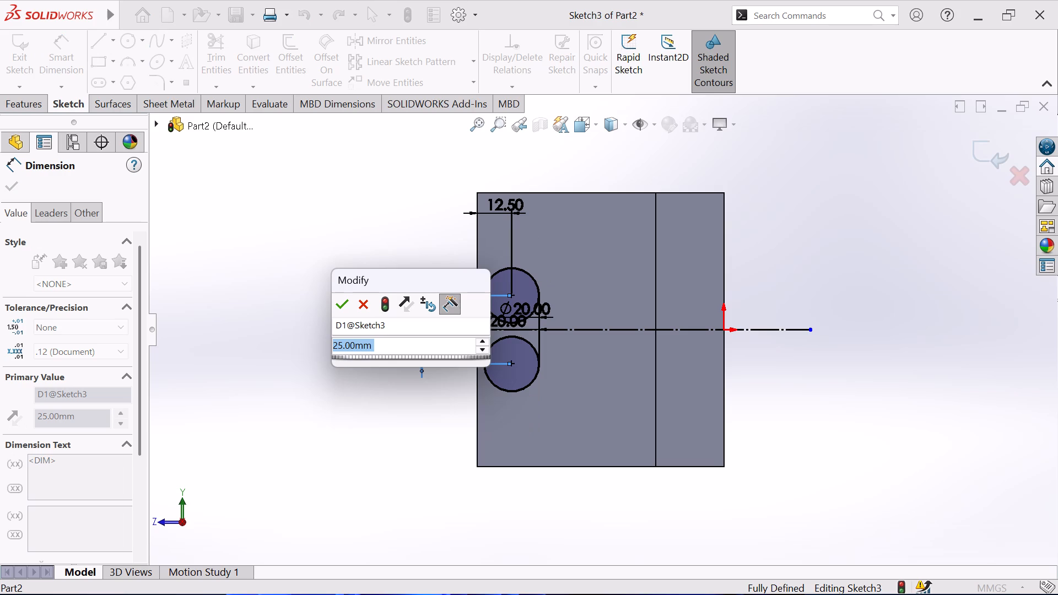
key("7")
key("5")
key("Return")
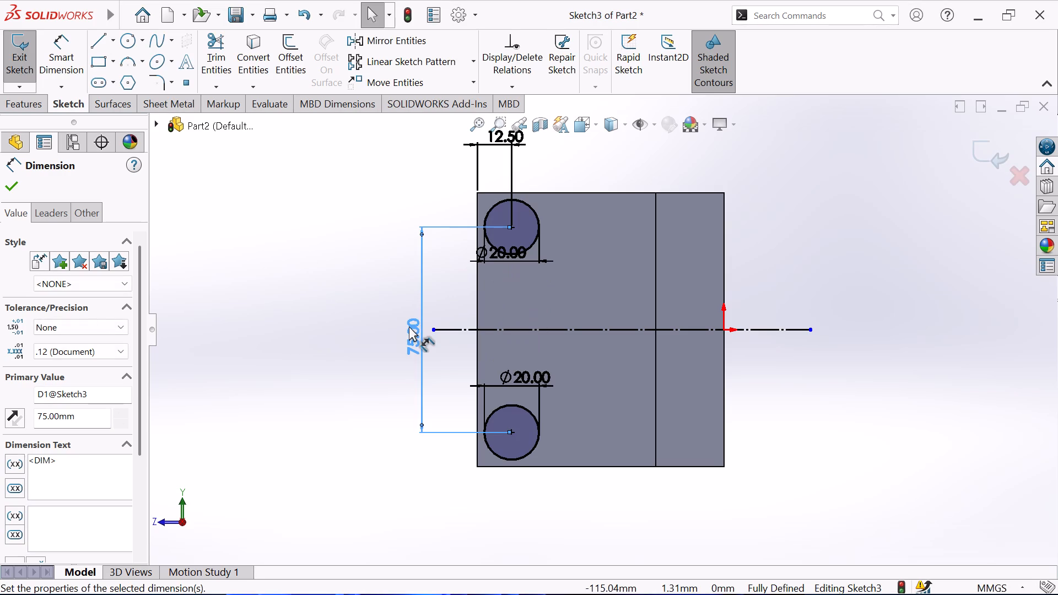
key("Escape")
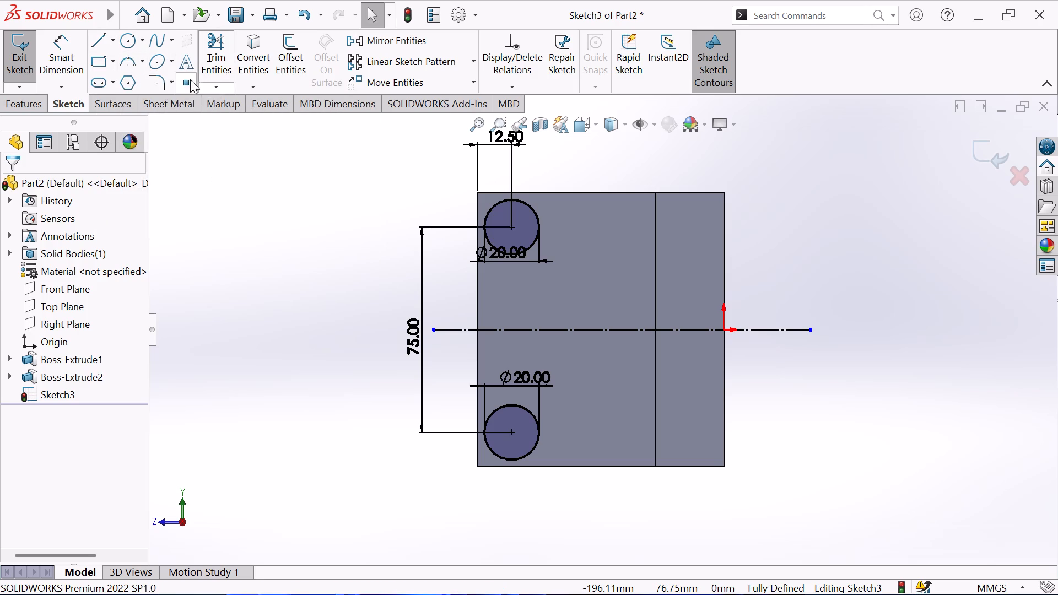
Sketch a circle concentric with the upper 20 mm circle and dimension its diameter as 25 mm.
left_click(130, 42)
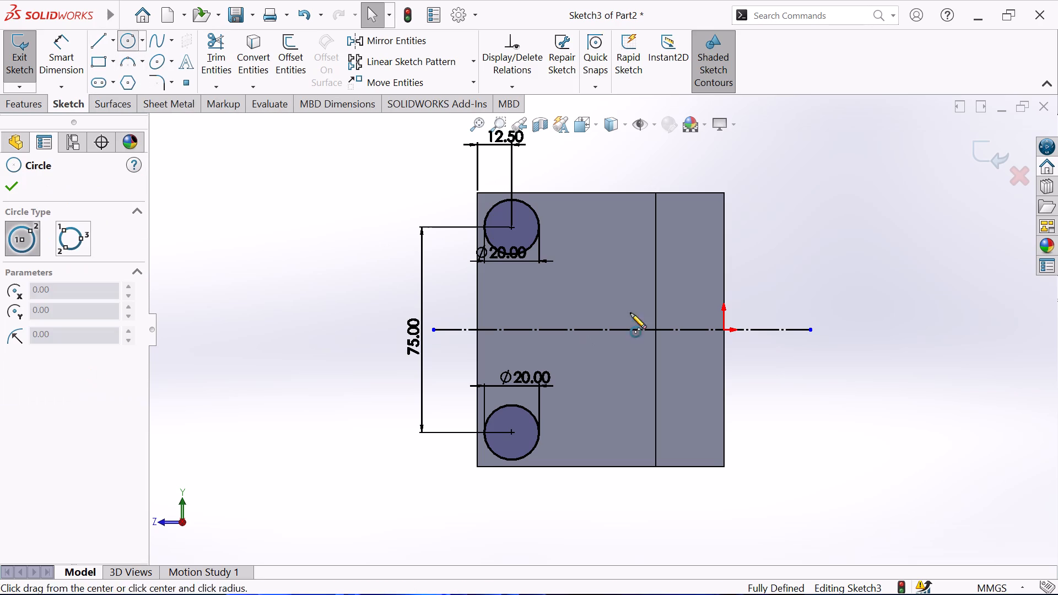
left_click(511, 229)
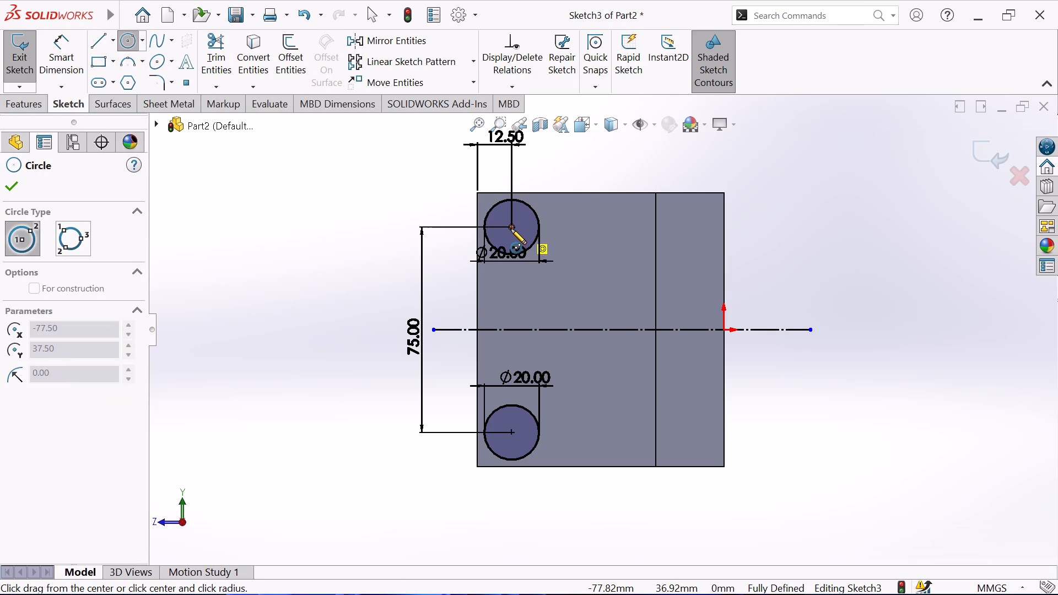
left_click(600, 241)
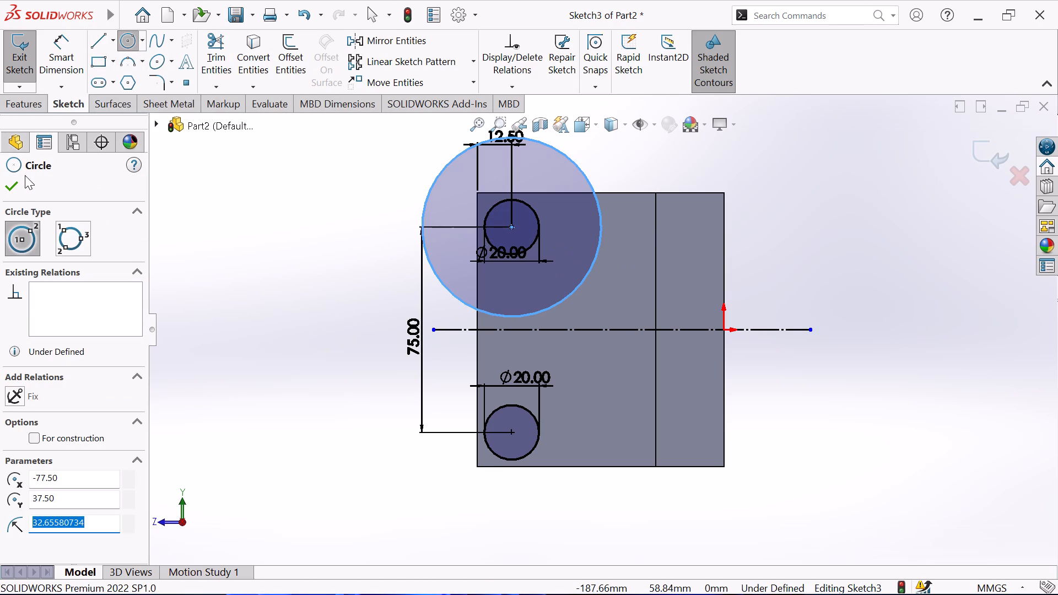
left_click(19, 182)
left_click(63, 41)
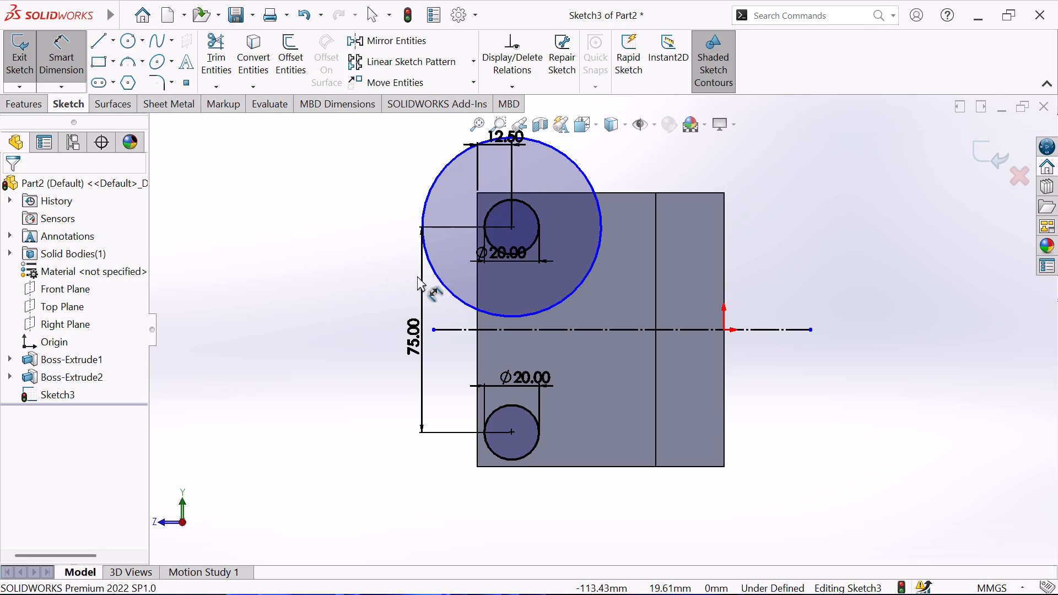
left_click(434, 269)
left_click(330, 210)
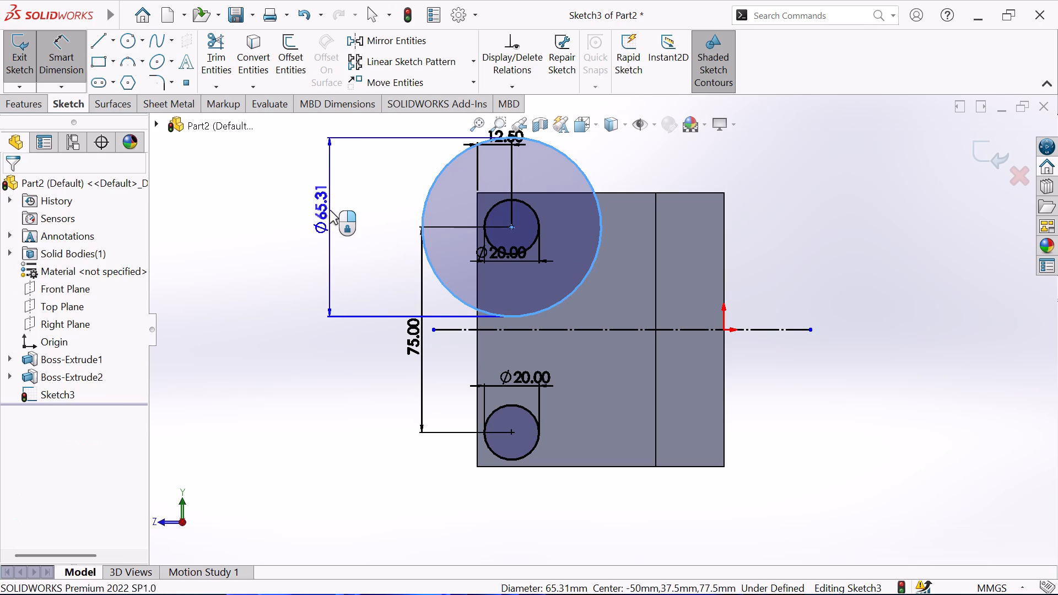
key("2")
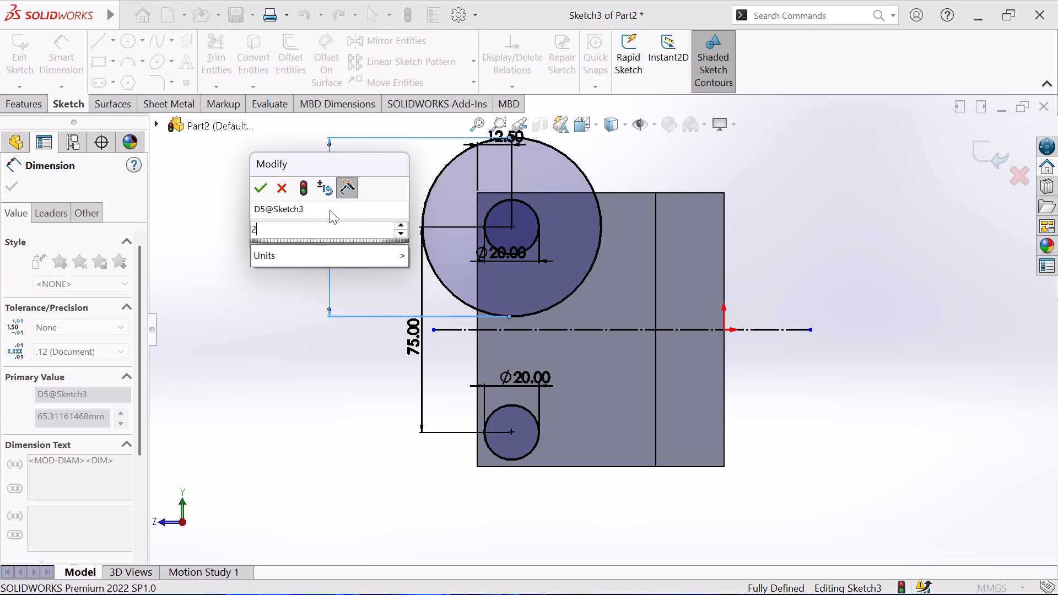
key("5")
key("Return")
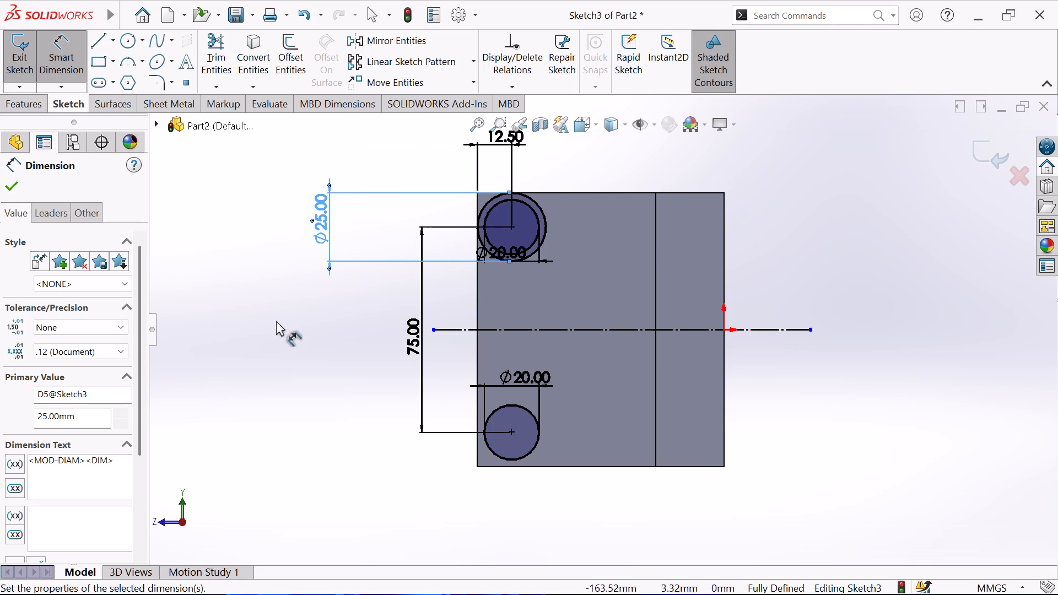
key("Escape")
Sketch a circle concentric with the lower 20 mm circle and dimension its diameter as 25 mm.
left_click(130, 45)
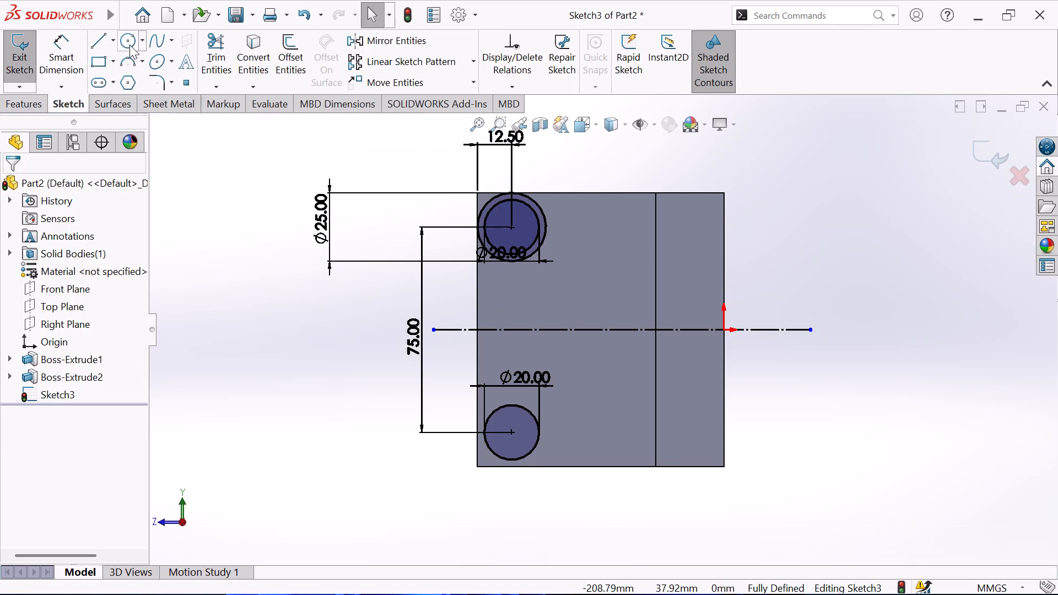
left_click(512, 435)
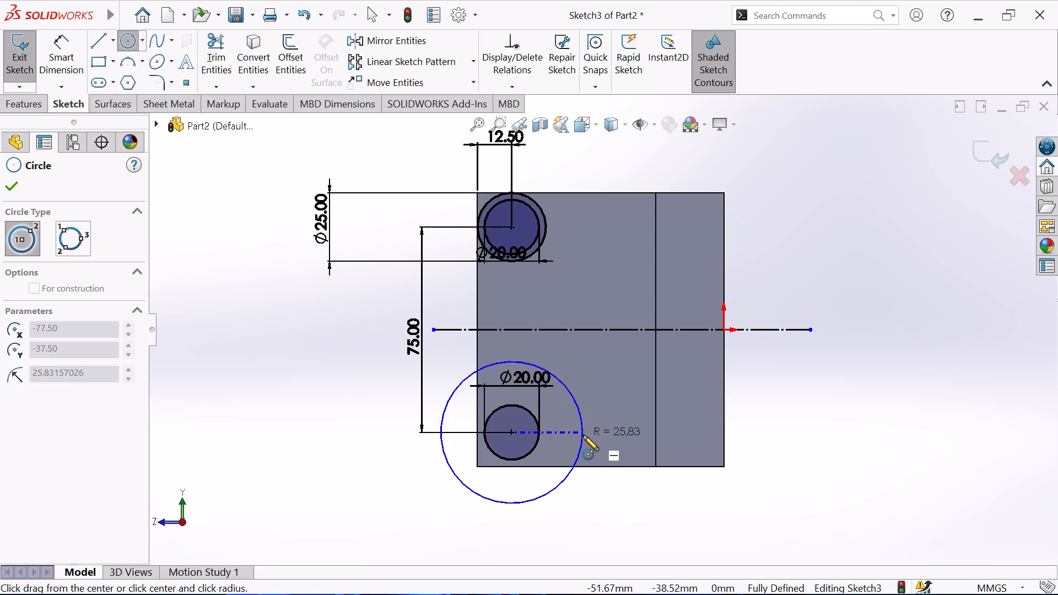
left_click(583, 435)
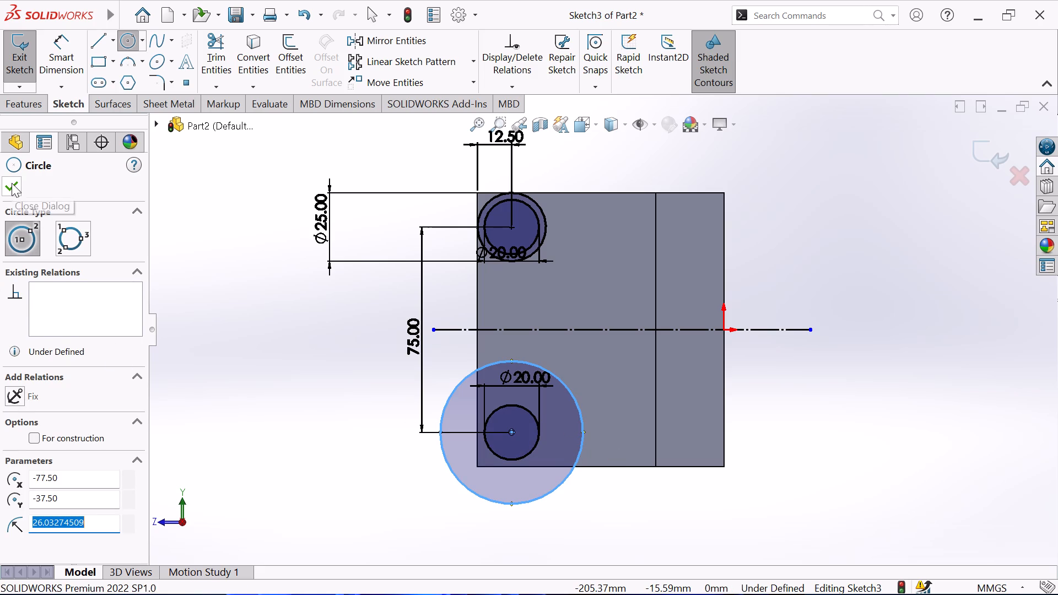
left_click(12, 183)
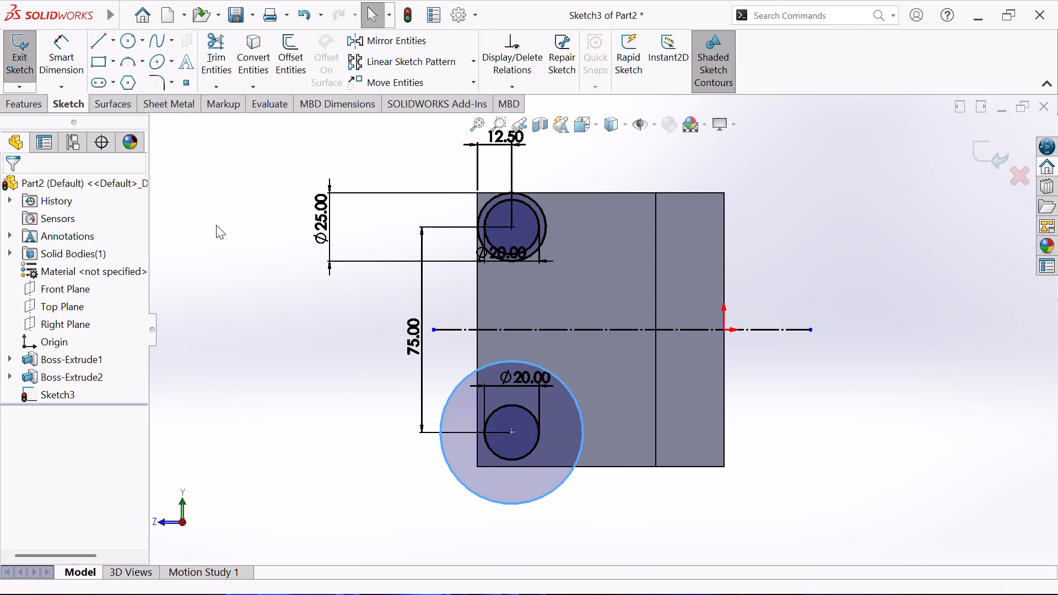
left_click(64, 49)
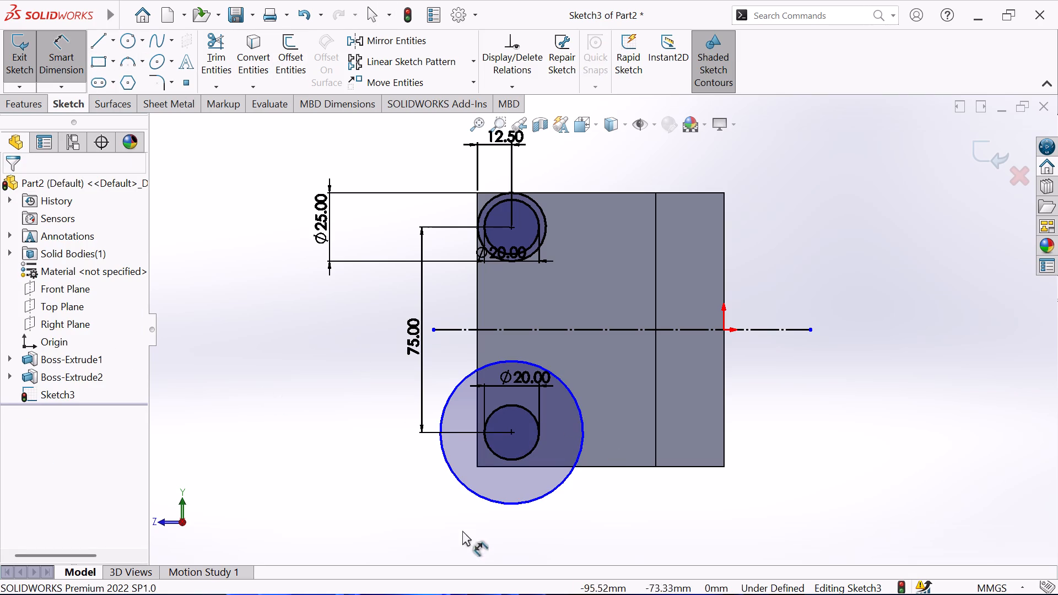
left_click(465, 486)
left_click(366, 446)
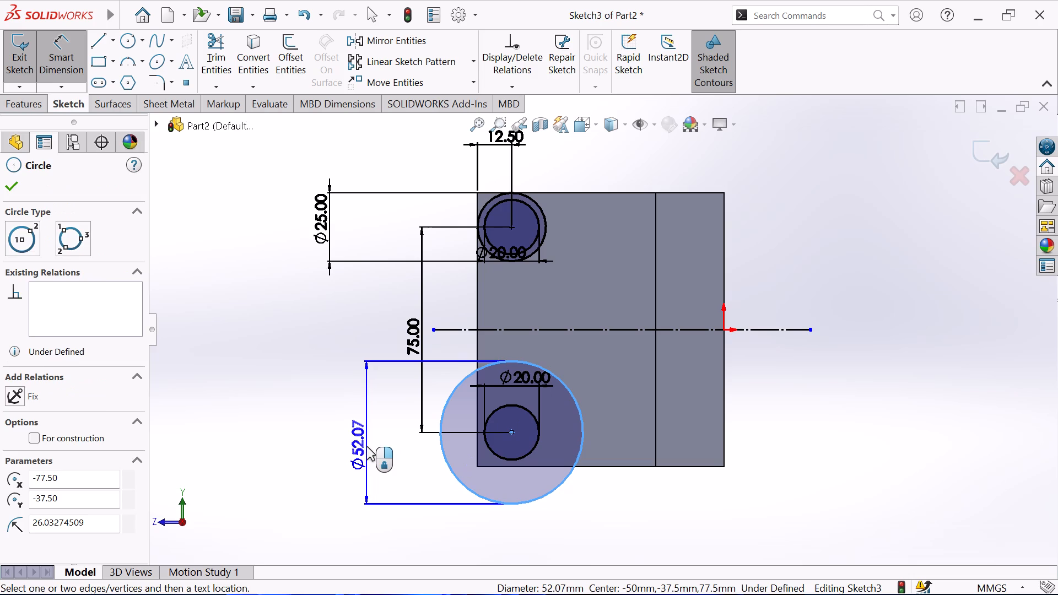
type("25")
key("Return")
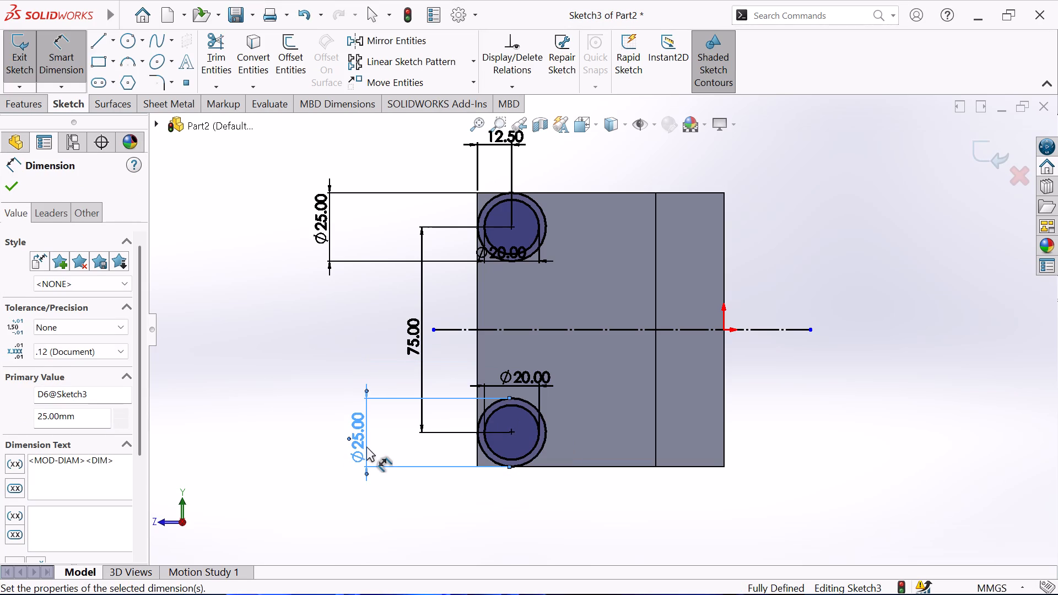
key("Escape")
Convert the upright's vertical free edge and its lower and upper horizontal edges into sketch lines with Convert Entities.
scroll(490, 472, "down", 2)
scroll(565, 351, "up", 1)
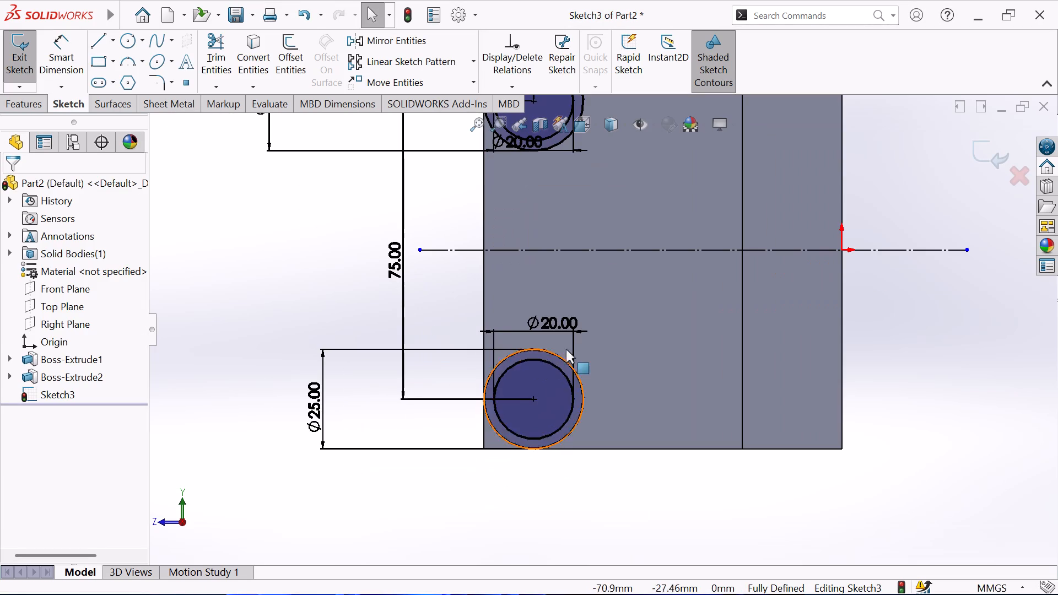
scroll(566, 349, "up", 1)
scroll(591, 356, "down", 1)
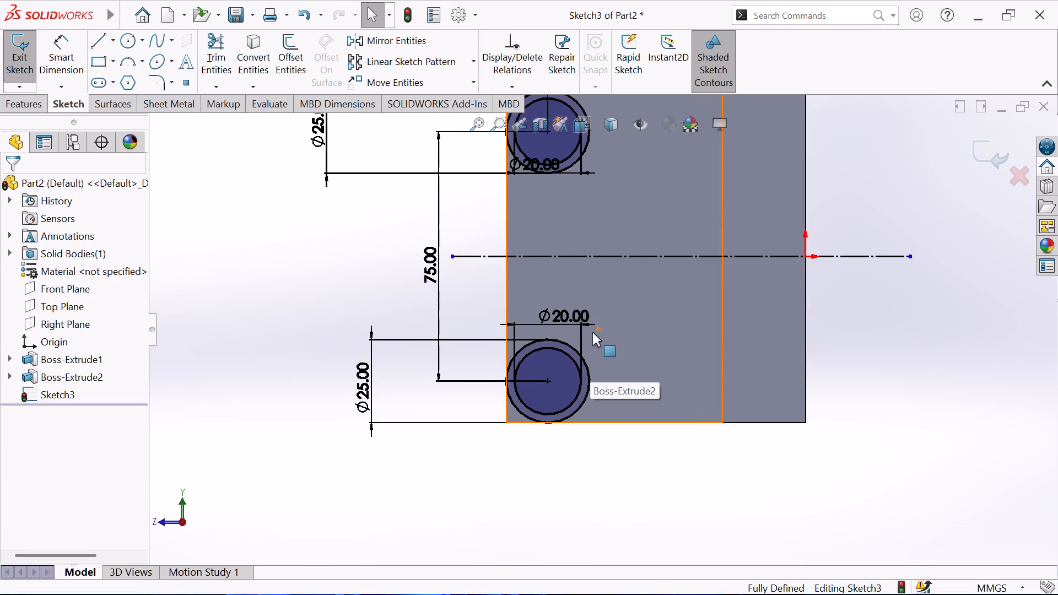
scroll(592, 332, "down", 1)
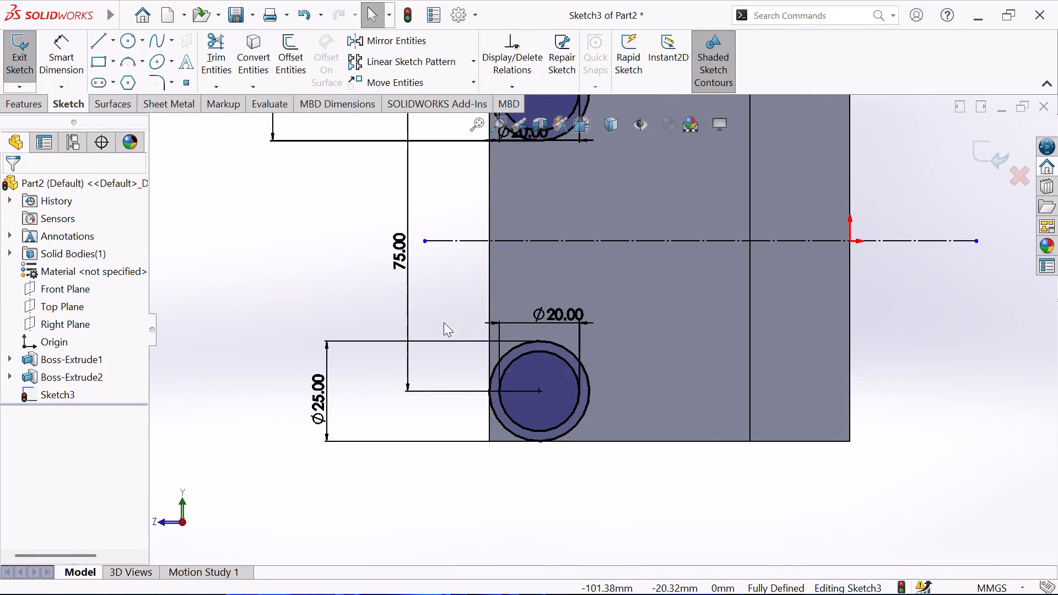
scroll(592, 215, "up", 2)
scroll(622, 208, "down", 2)
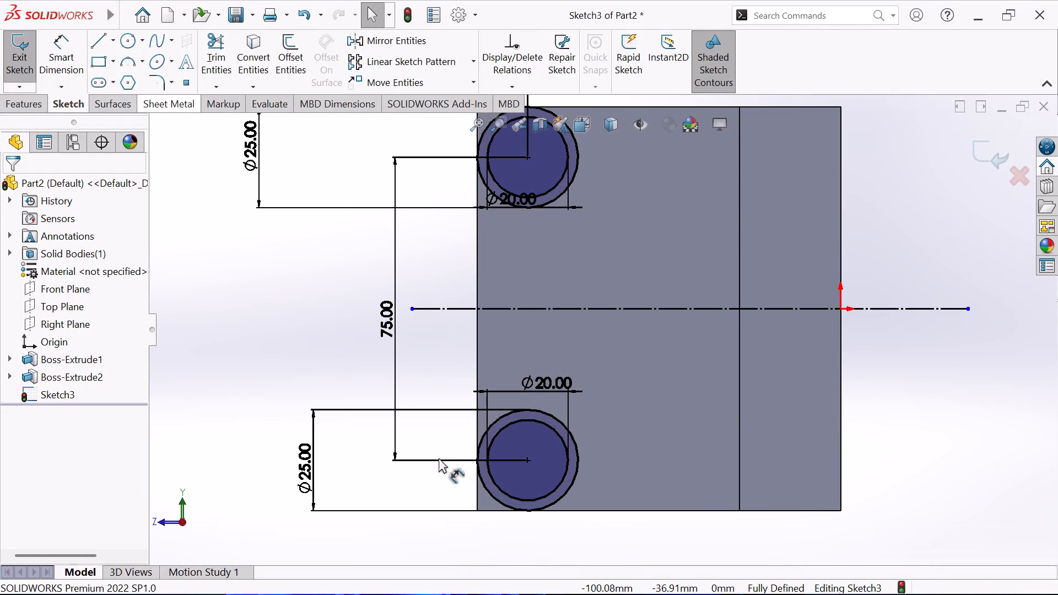
left_click(477, 356)
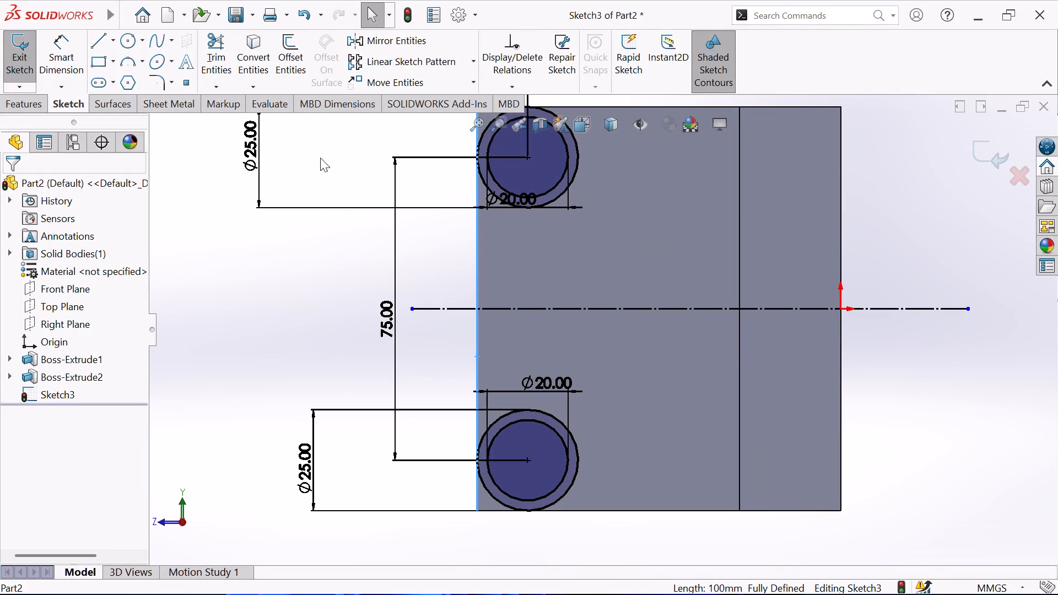
left_click(258, 64)
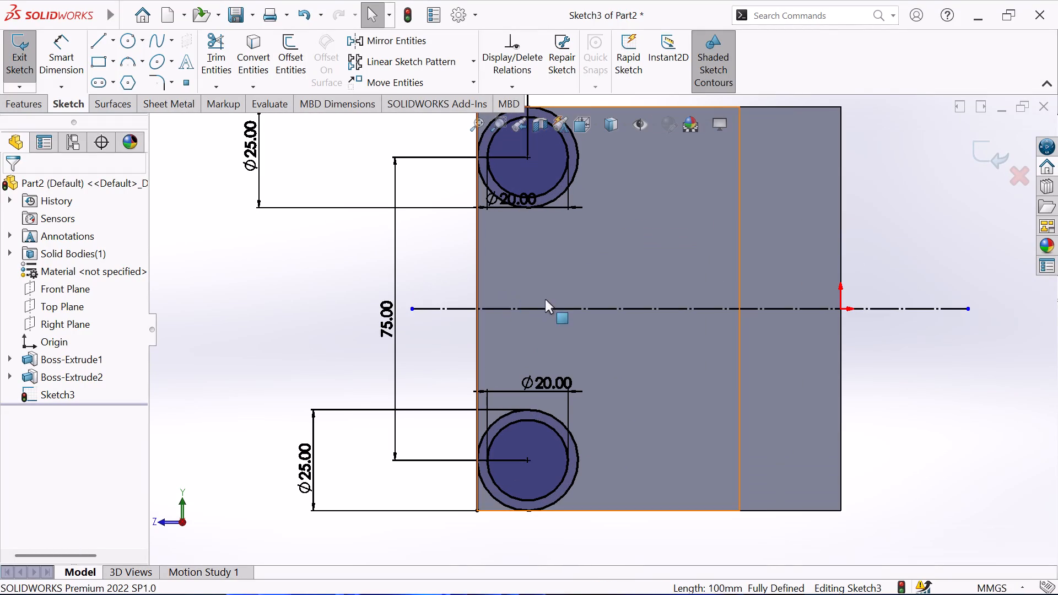
scroll(593, 307, "up", 2)
scroll(638, 401, "down", 1)
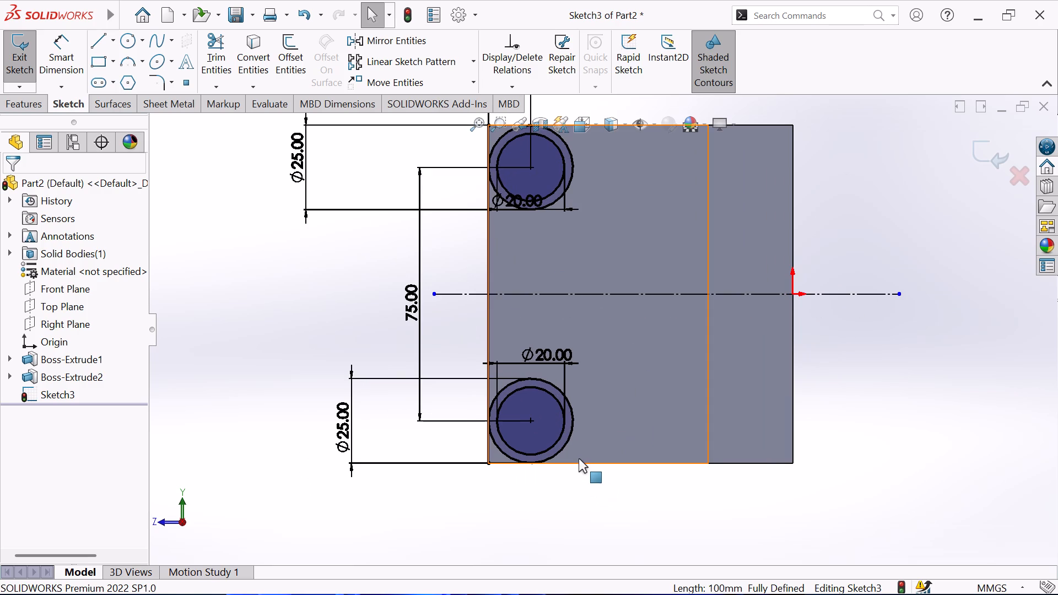
left_click(577, 463)
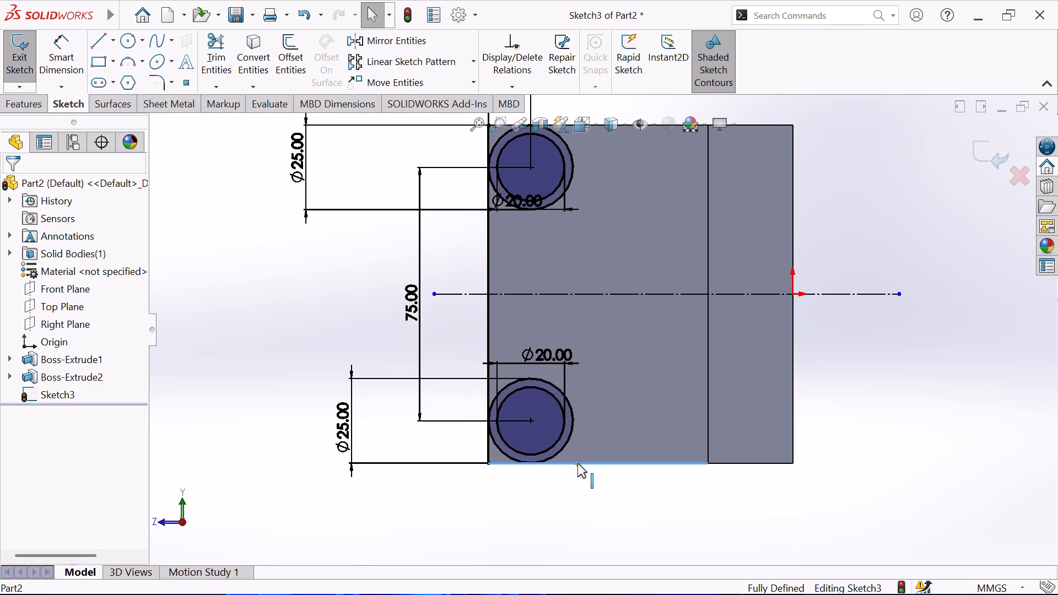
left_click(247, 67)
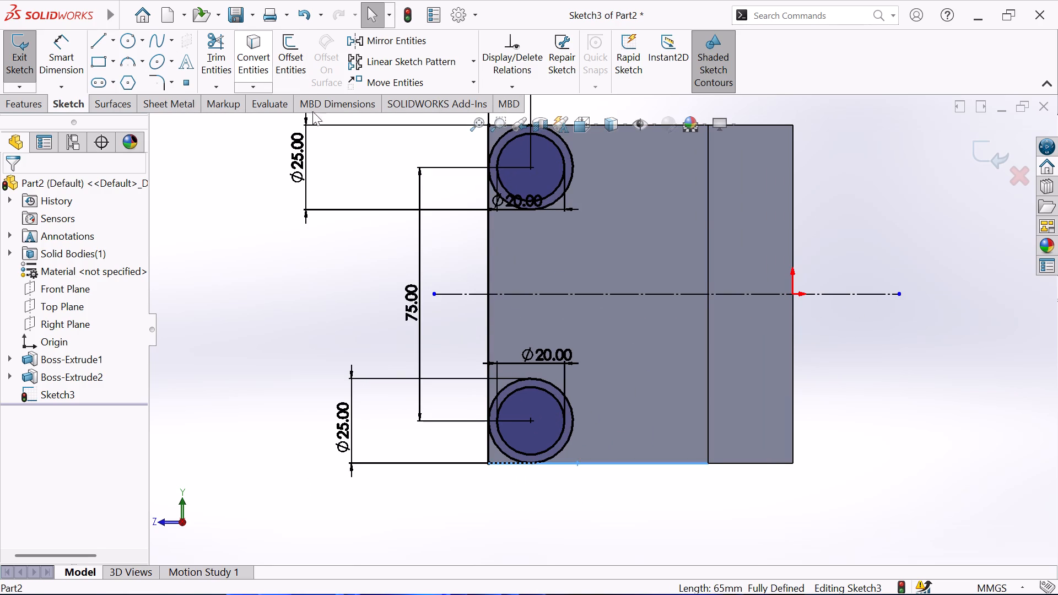
scroll(635, 221, "up", 2)
scroll(638, 217, "down", 2)
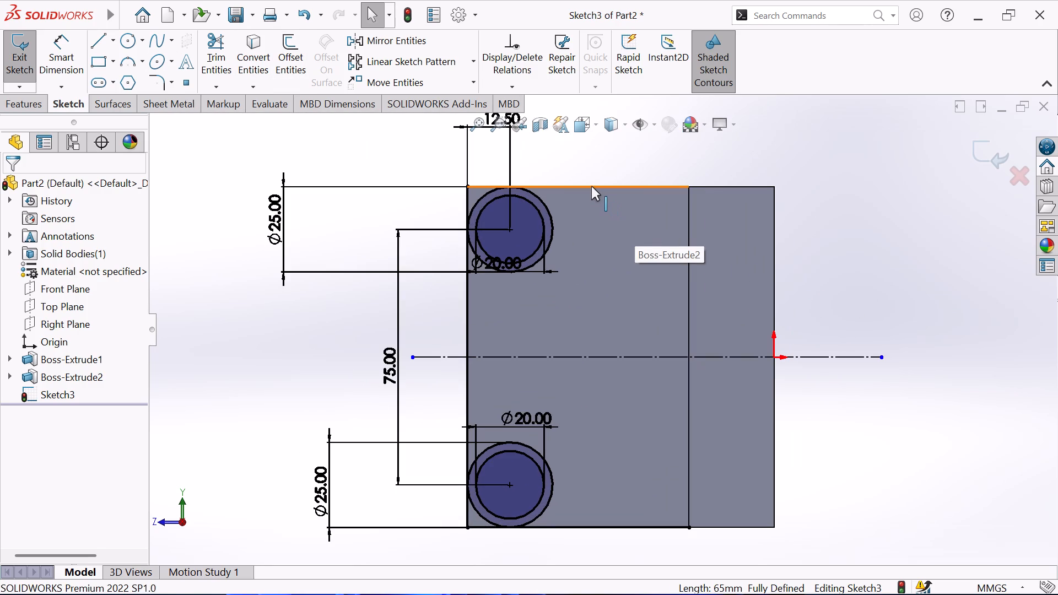
left_click(591, 186)
left_click(254, 55)
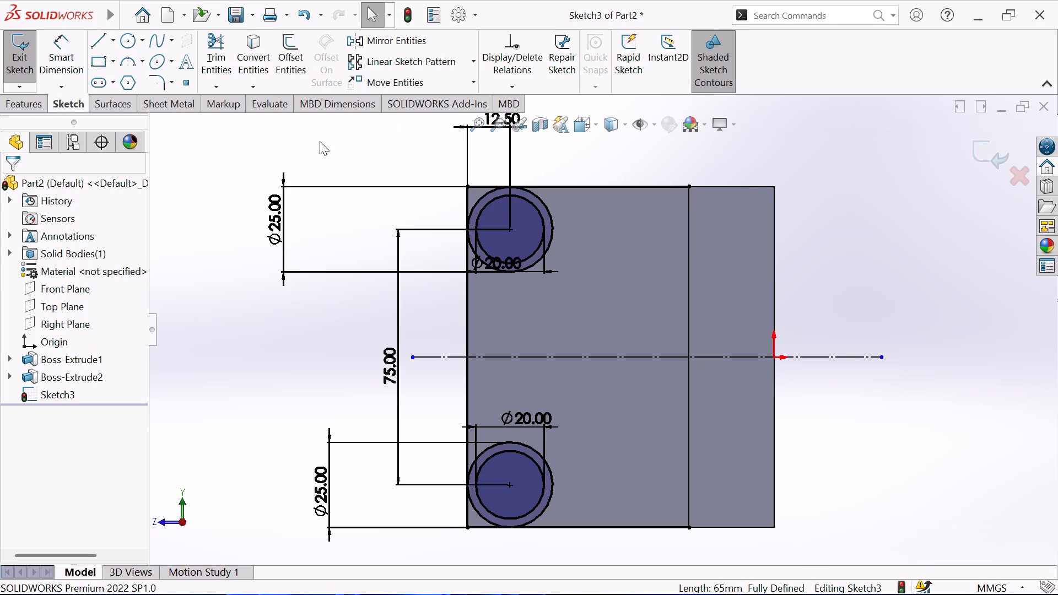
Trim the converted edge lines between and beyond the corners and the inner arcs of both 25 mm circles, leaving only the corner outlines.
left_click(222, 43)
left_click(623, 187)
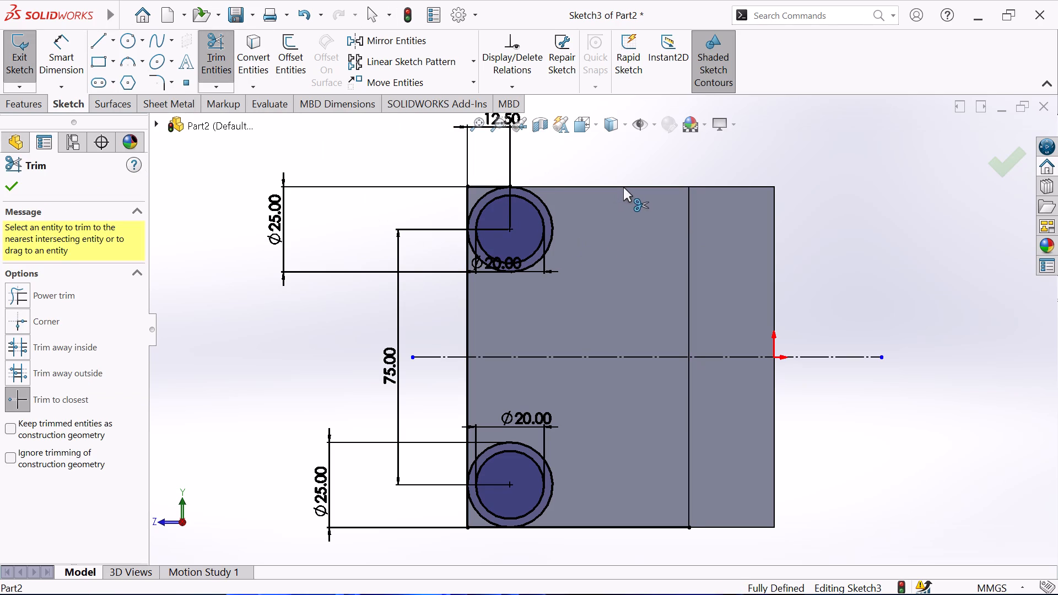
left_click(560, 526)
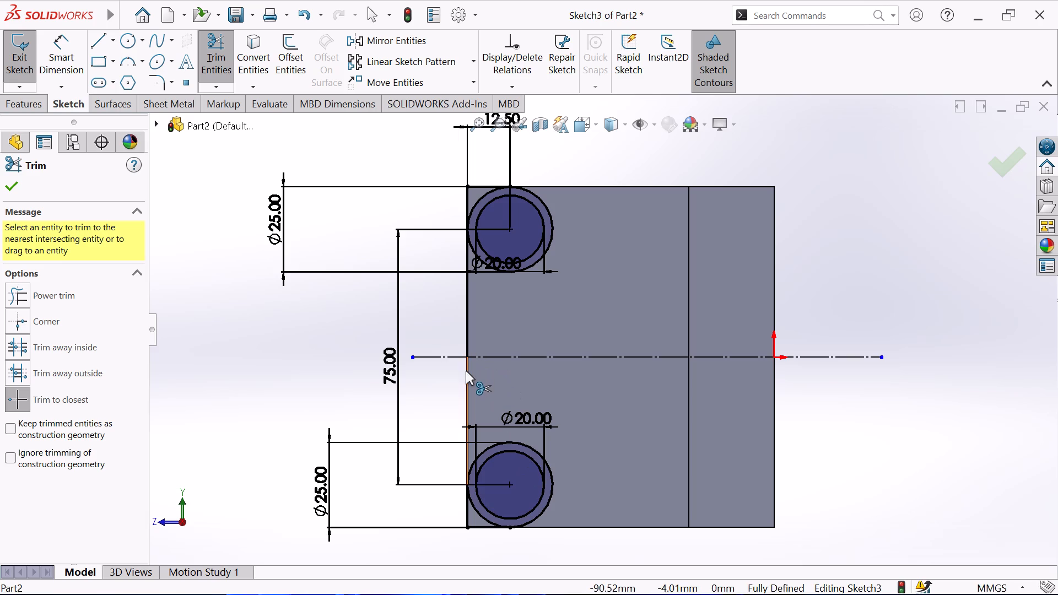
left_click(466, 371)
left_click(463, 307)
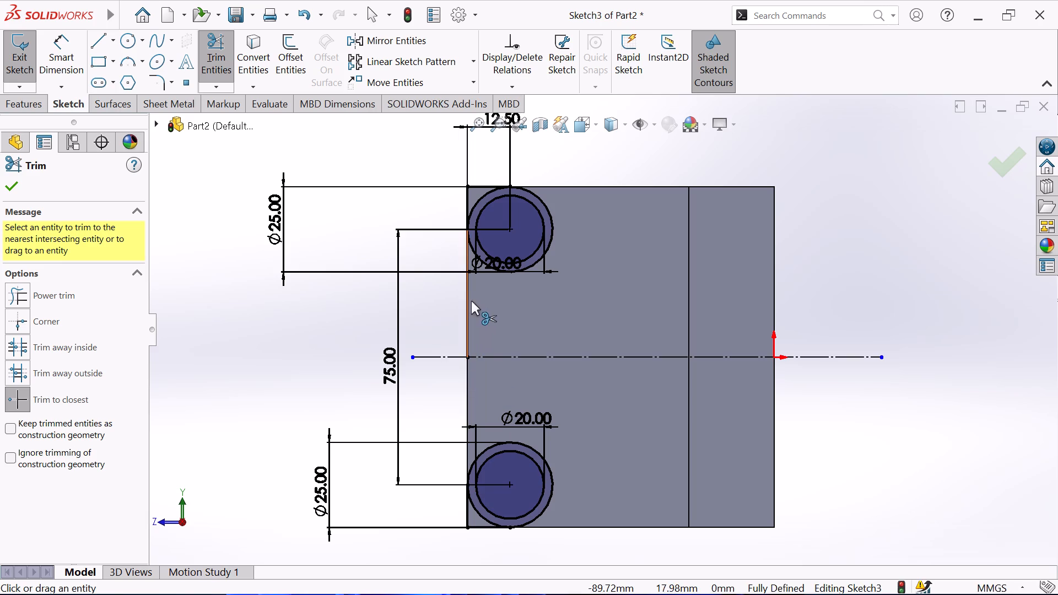
left_click(466, 310)
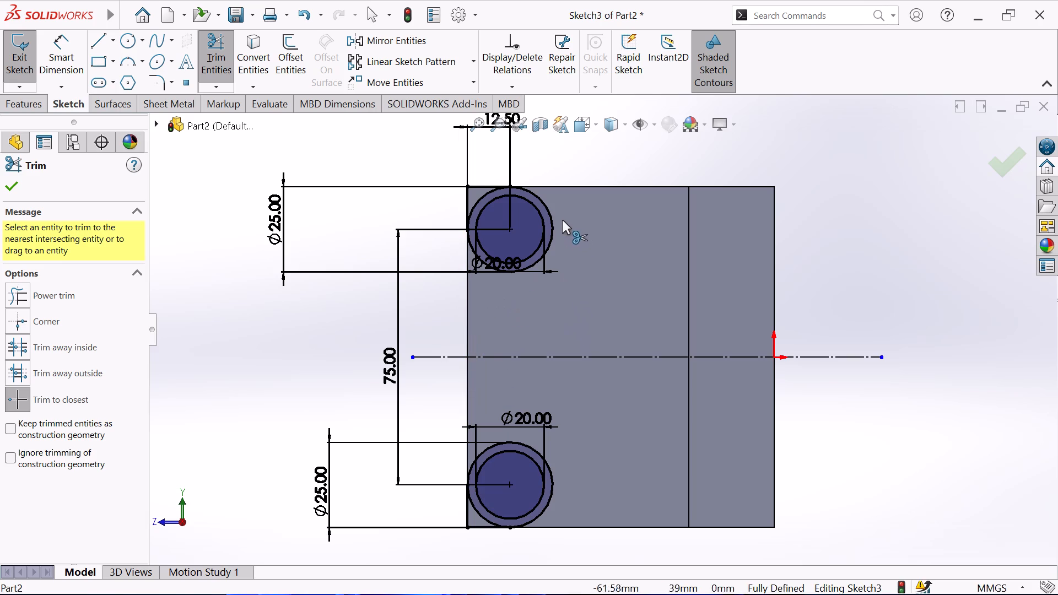
left_click(549, 216)
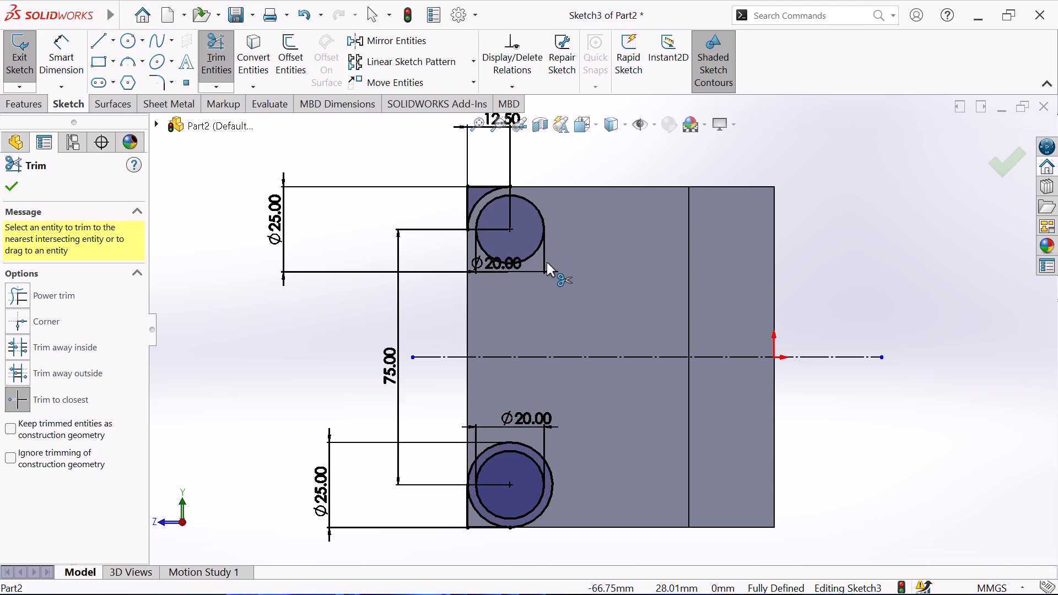
left_click(549, 472)
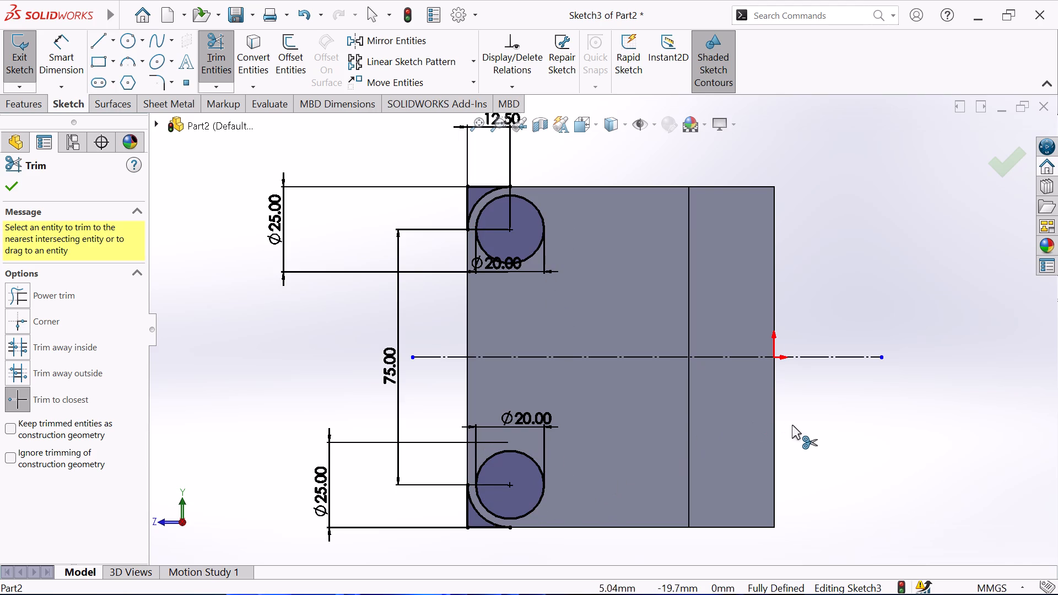
right_click(792, 425)
left_click(829, 416)
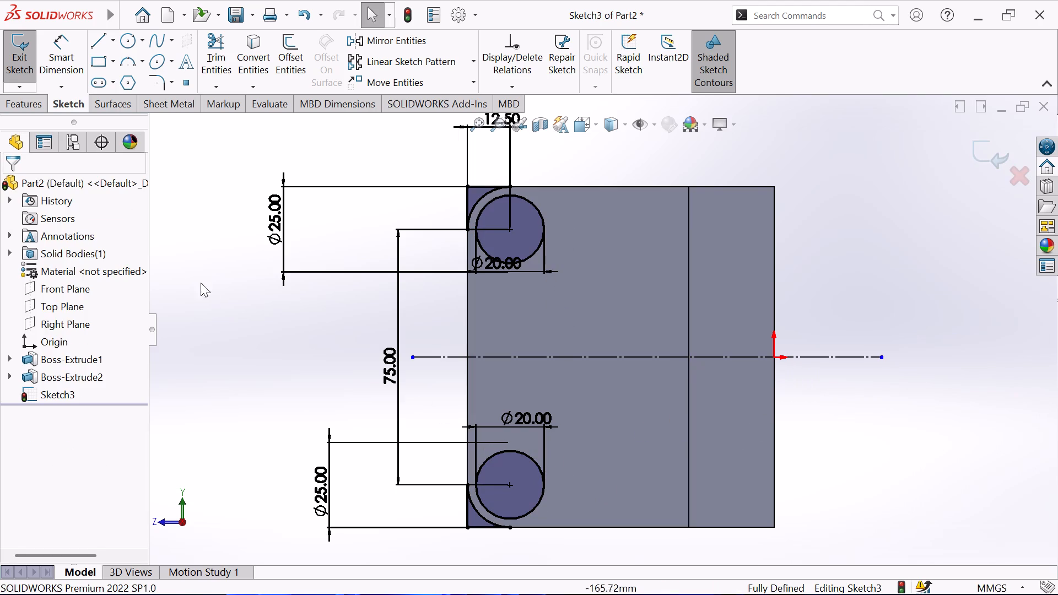
Cut-extrude the two 20 mm circles and the trimmed corner outlines with a blind depth of 65 mm.
left_click(25, 46)
left_click(21, 101)
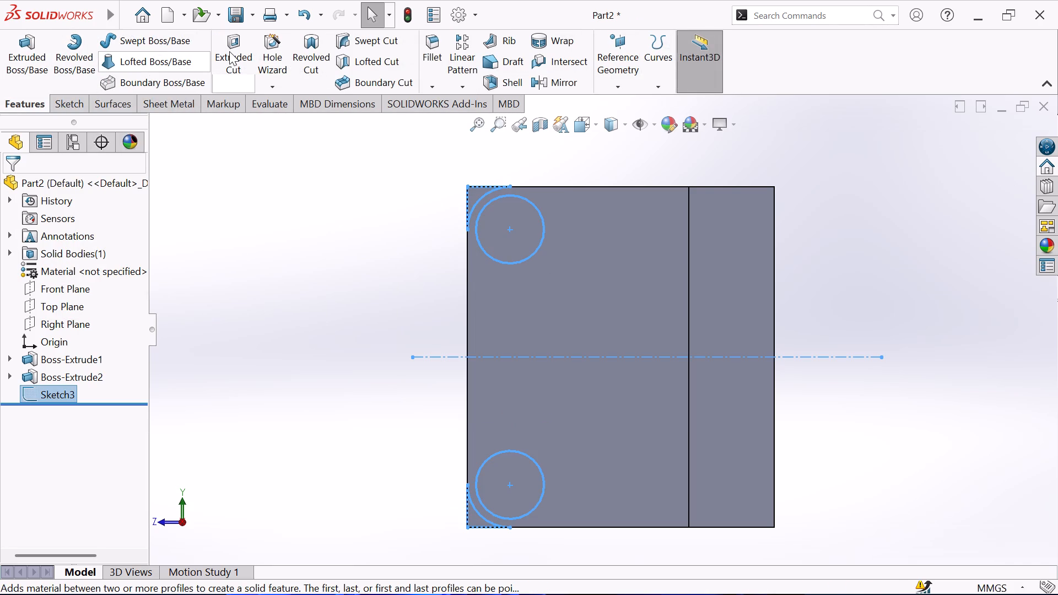
left_click(230, 51)
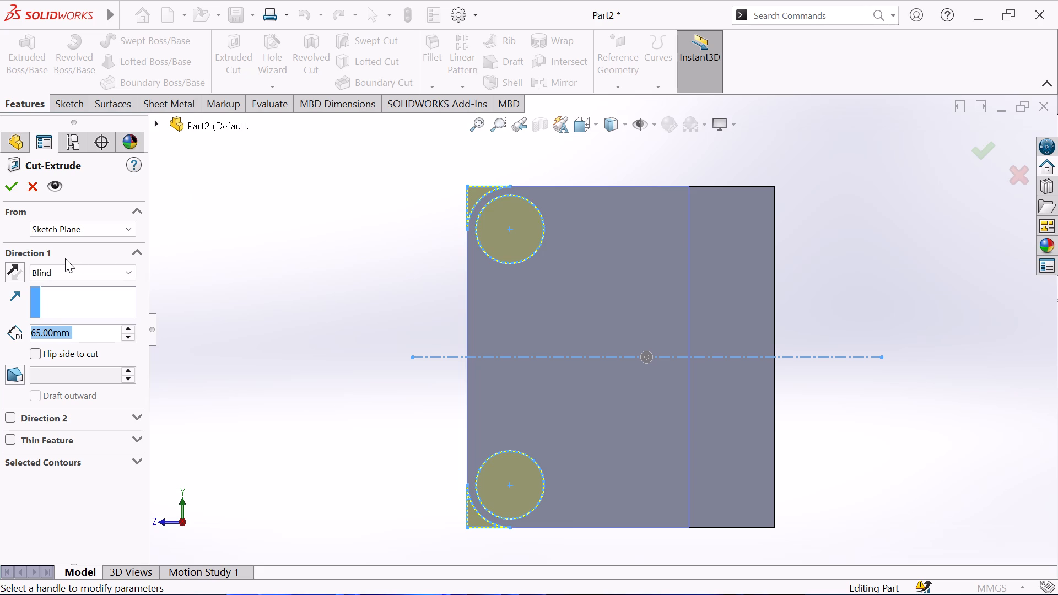
left_click(11, 185)
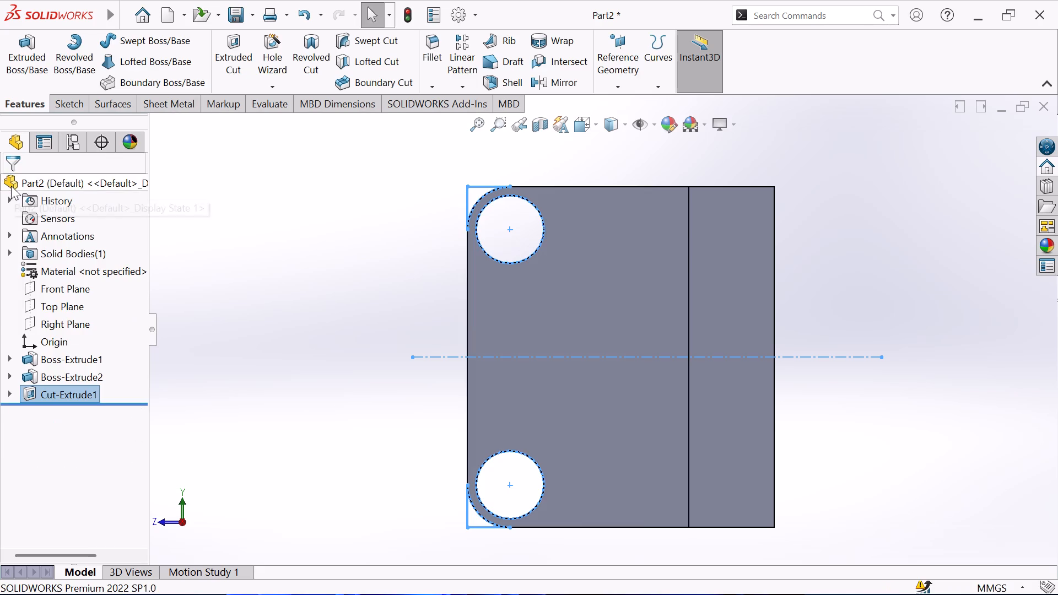
key("Escape")
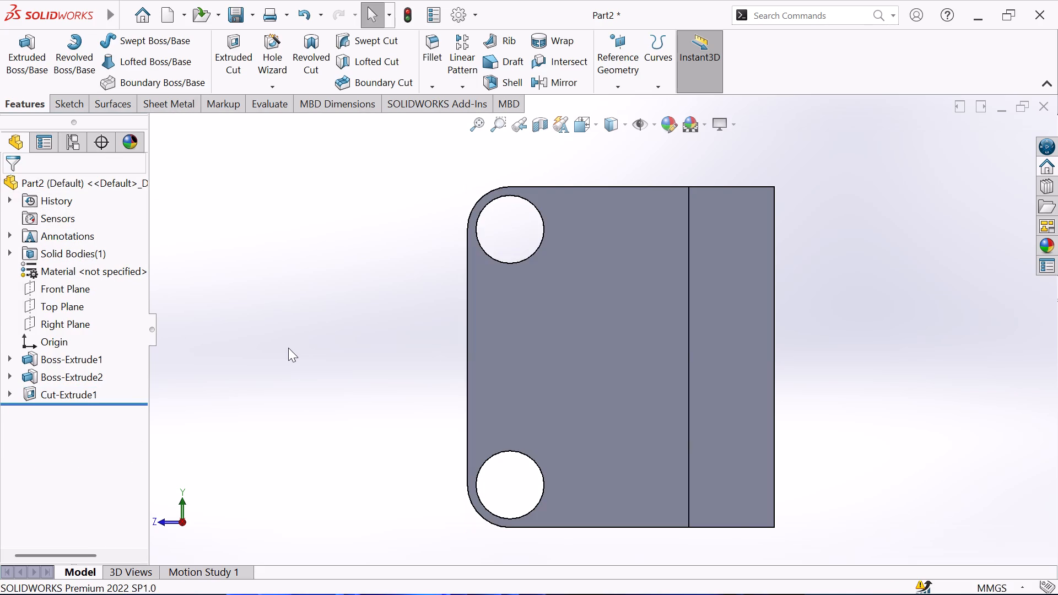
Examine the rounded corners, the holes and the overall L shape of the part from several sides.
middle_click_drag(288, 347, 315, 340)
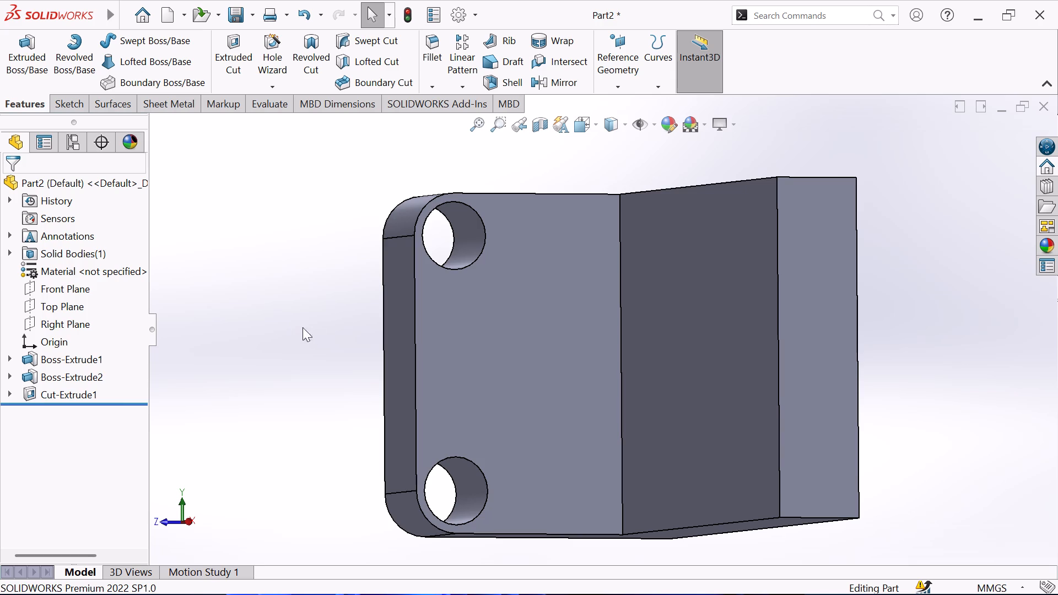
middle_click_drag(648, 300, 752, 239)
scroll(752, 241, "up", 2)
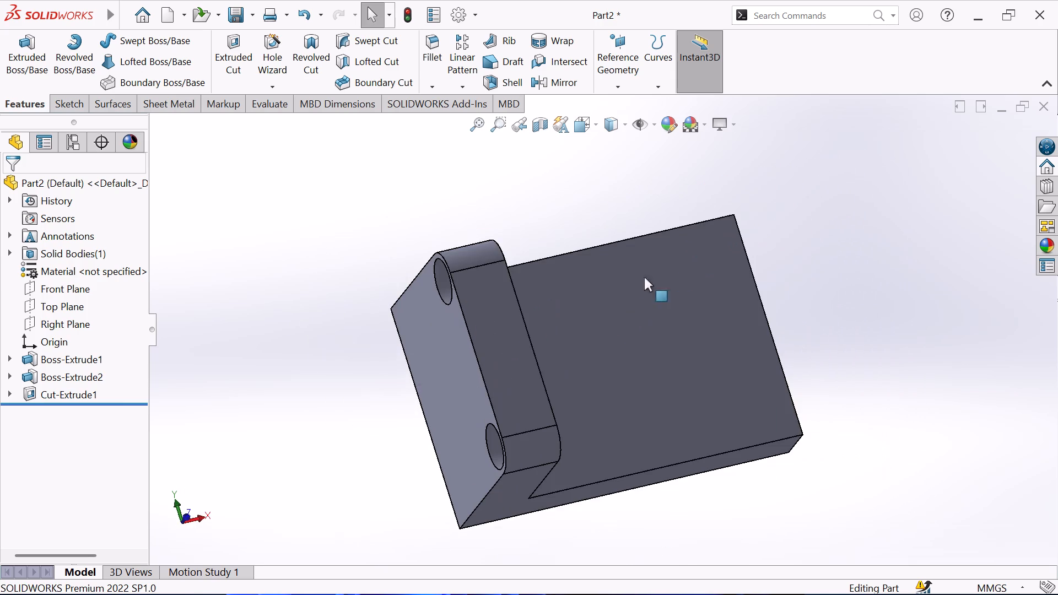
scroll(478, 356, "down", 1)
middle_click_drag(381, 381, 334, 377)
middle_click_drag(344, 375, 368, 261)
scroll(379, 338, "down", 1)
middle_click_drag(379, 338, 369, 360)
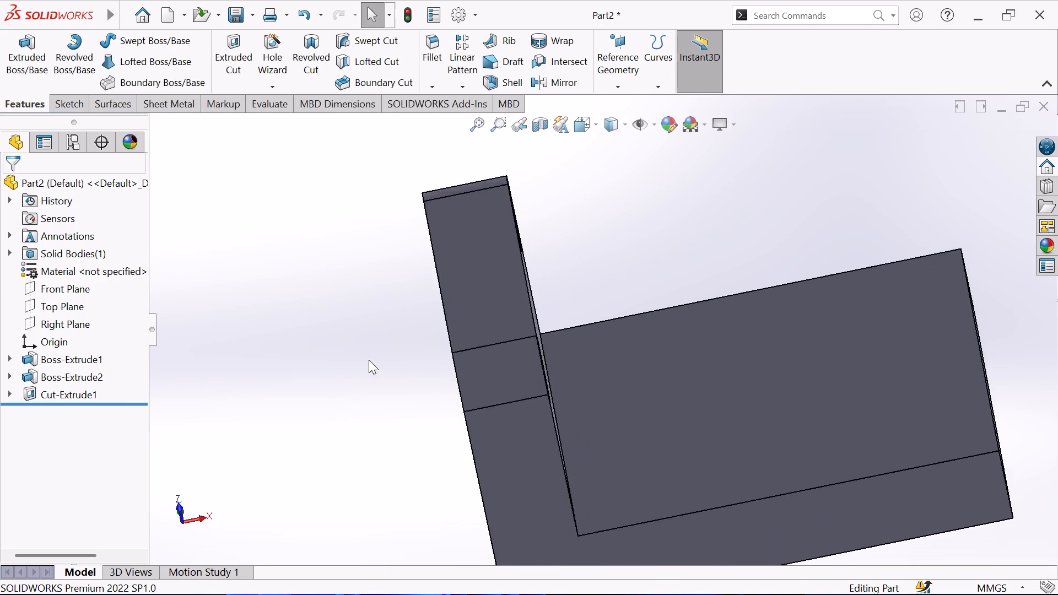
scroll(369, 360, "up", 3)
middle_click_drag(888, 360, 804, 504)
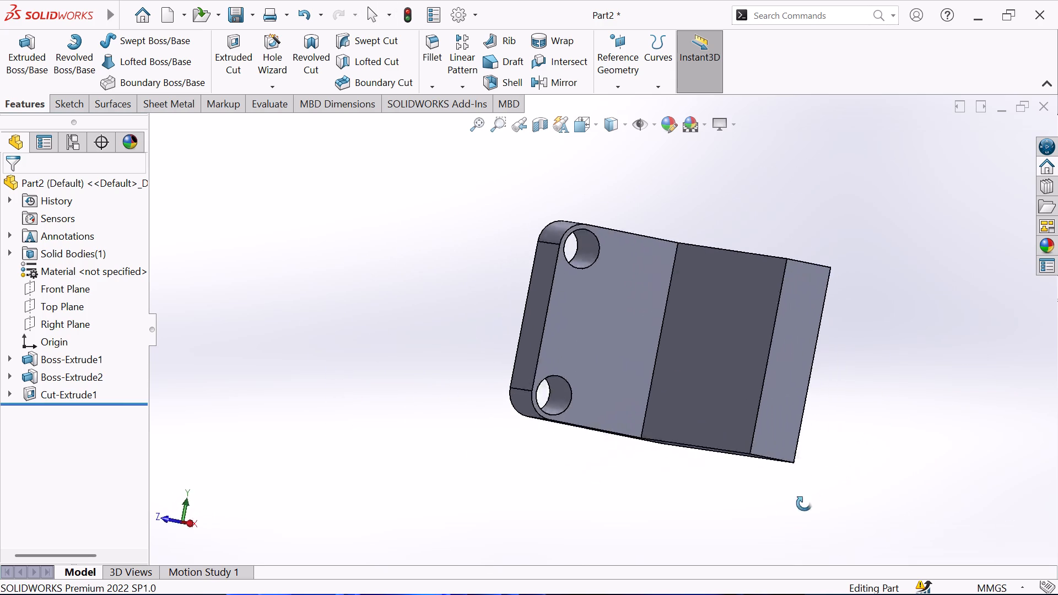
middle_click_drag(804, 504, 462, 349)
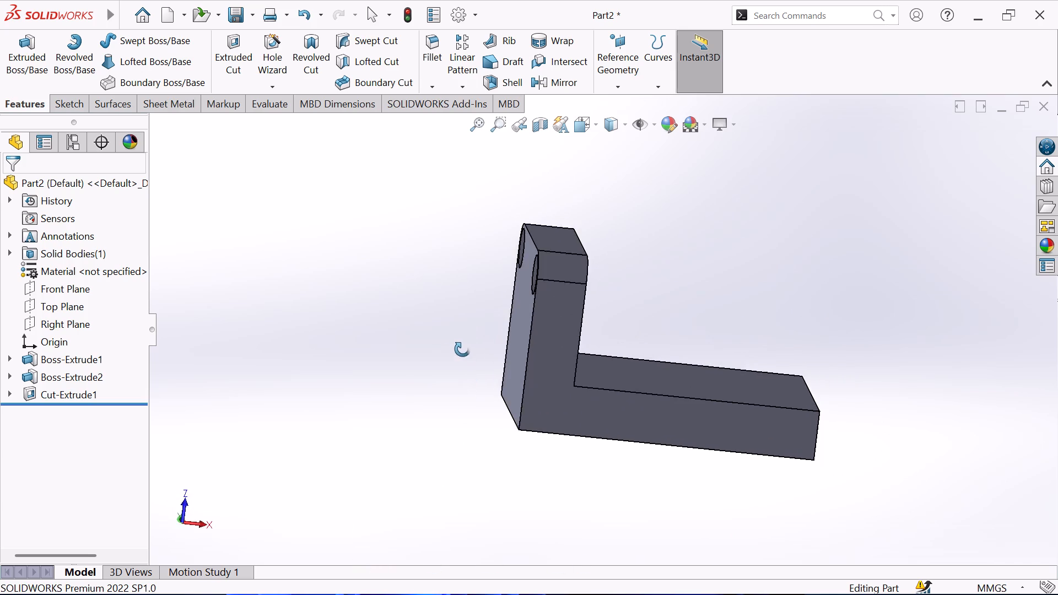
middle_click_drag(462, 349, 440, 360)
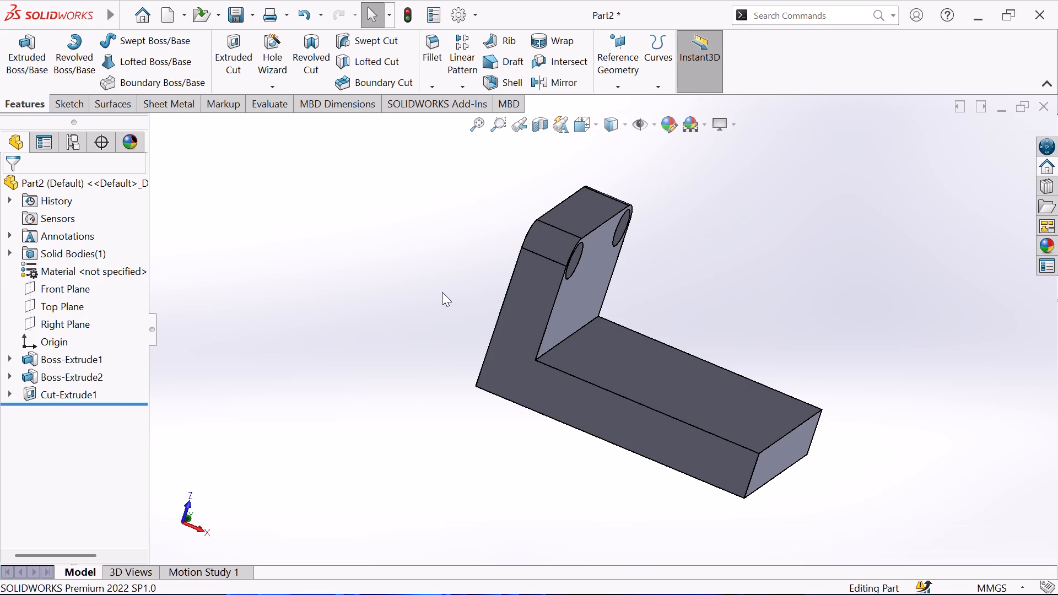
middle_click_drag(442, 292, 366, 538)
middle_click_drag(377, 331, 347, 366)
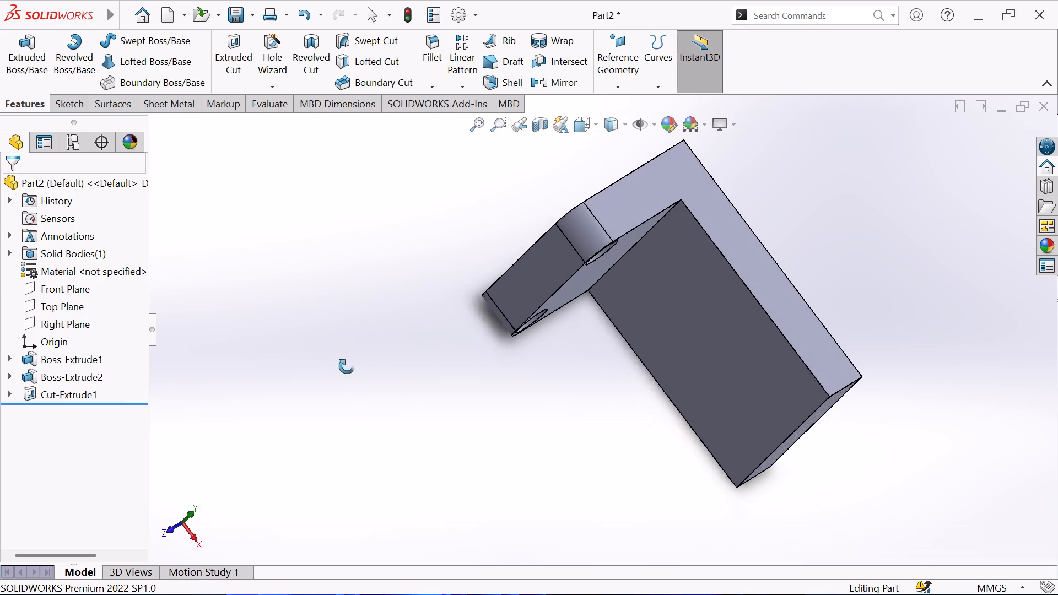
middle_click_drag(347, 366, 311, 426)
middle_click_drag(318, 316, 287, 344)
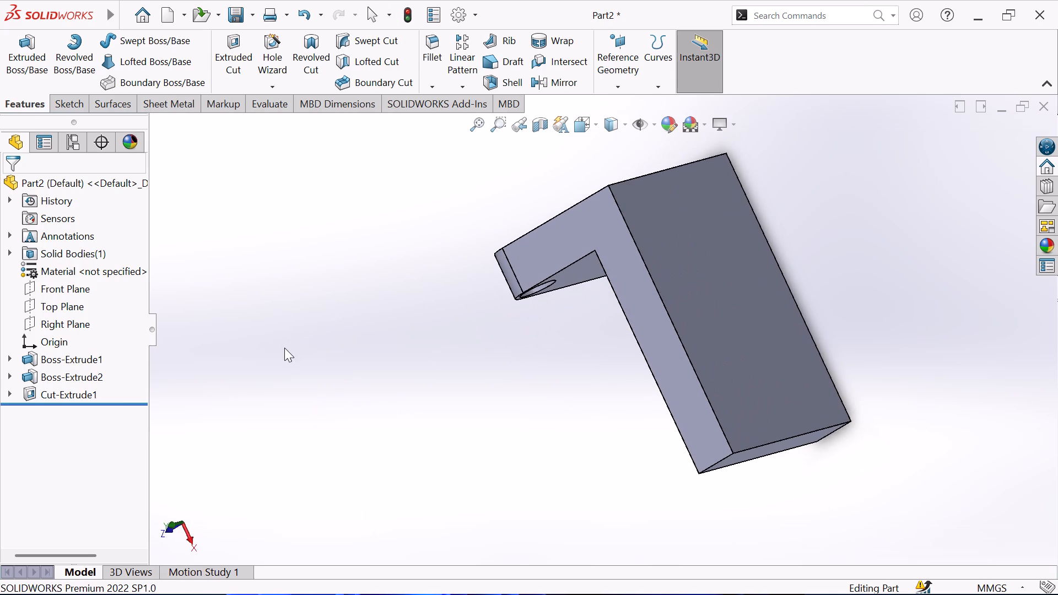
Start a new sketch on the Top Plane.
left_click(663, 343)
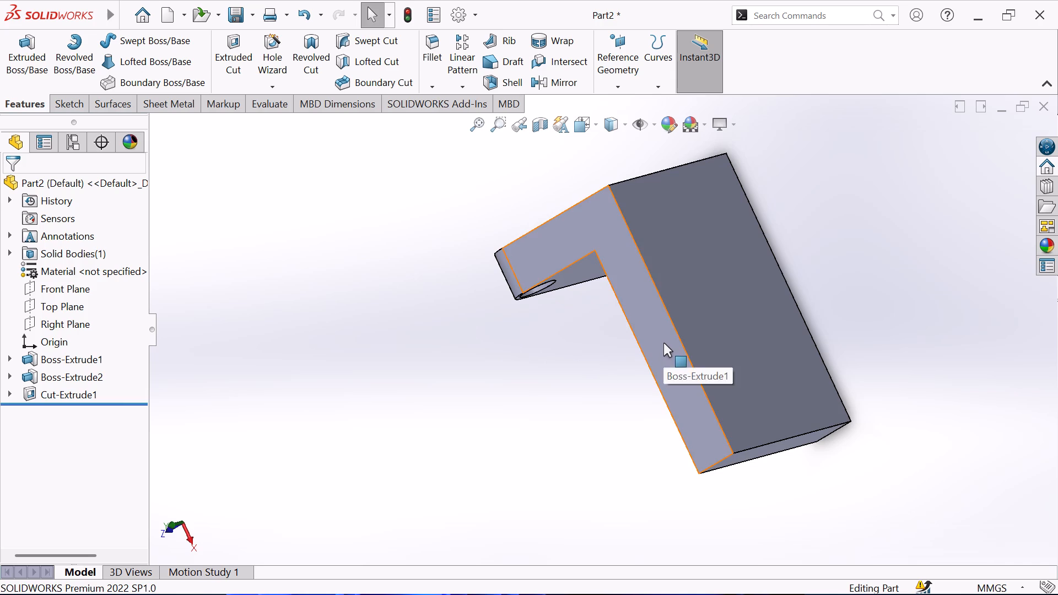
left_click(72, 307)
middle_click_drag(258, 332, 245, 357)
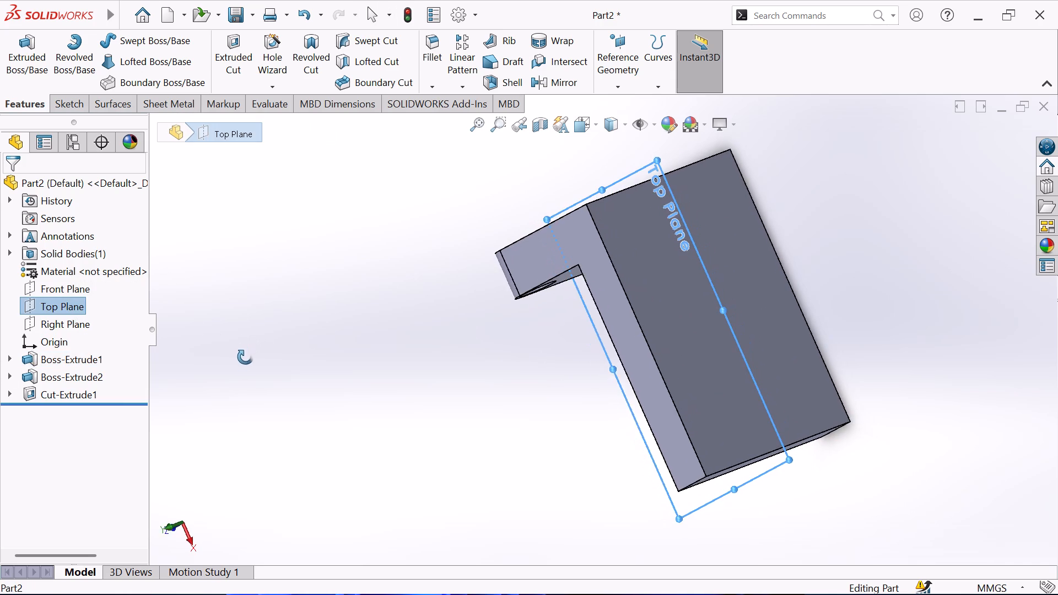
middle_click_drag(245, 357, 242, 363)
left_click(63, 99)
left_click(27, 62)
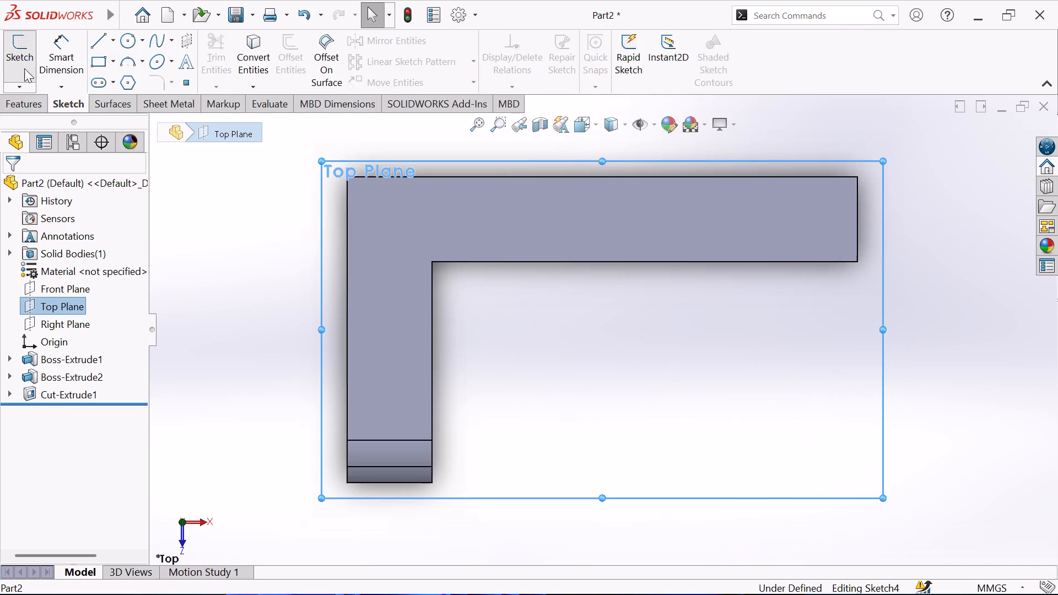
Convert the L profile's 150 mm outer edge through the origin into a sketch line with Convert Entities.
scroll(528, 199, "up", 1)
scroll(550, 193, "down", 1)
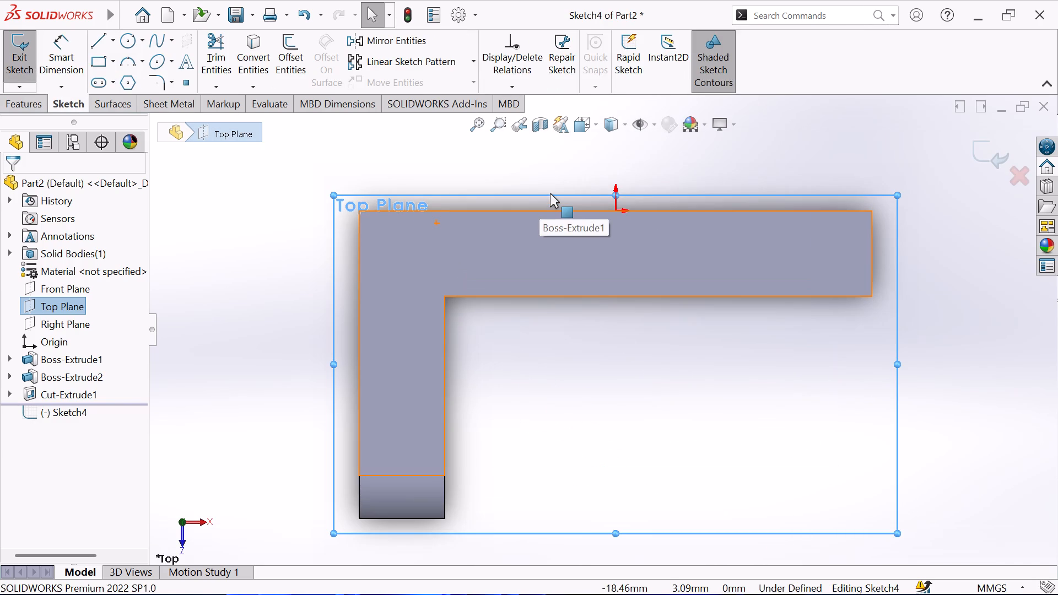
scroll(499, 158, "up", 1)
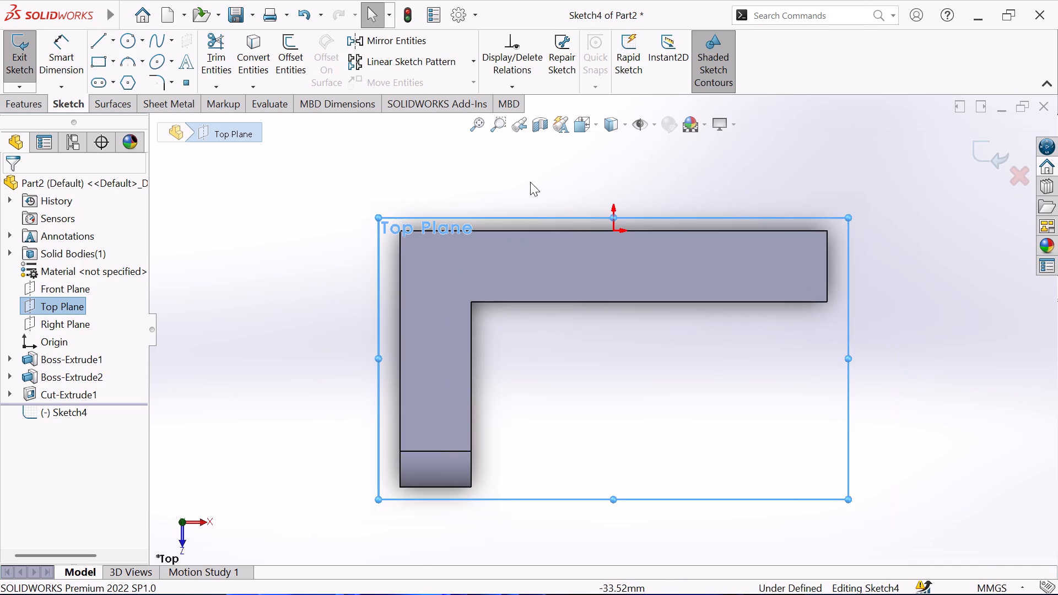
scroll(580, 212, "down", 2)
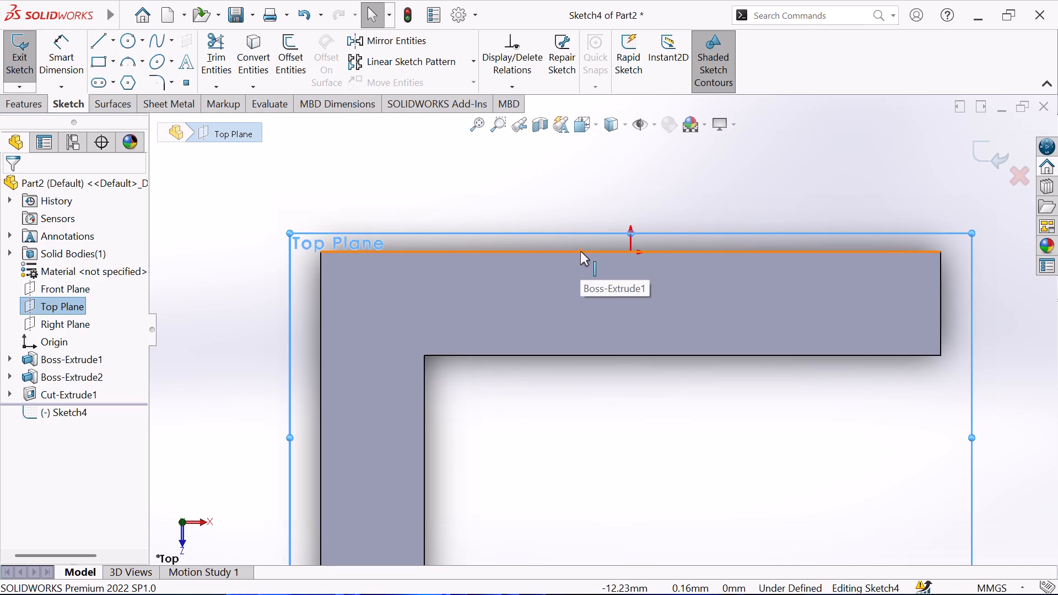
left_click(580, 250)
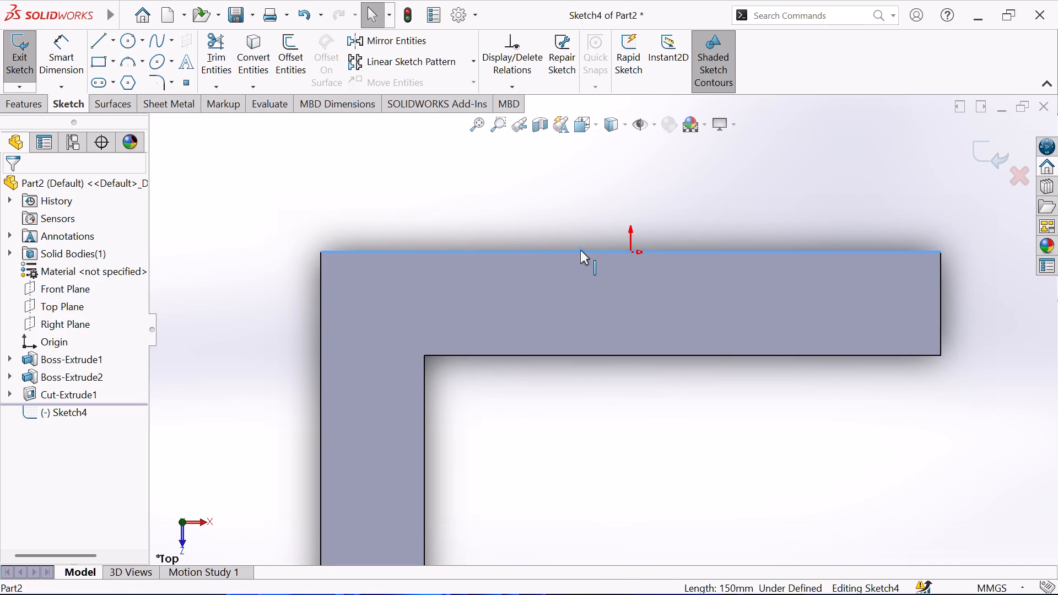
left_click(258, 71)
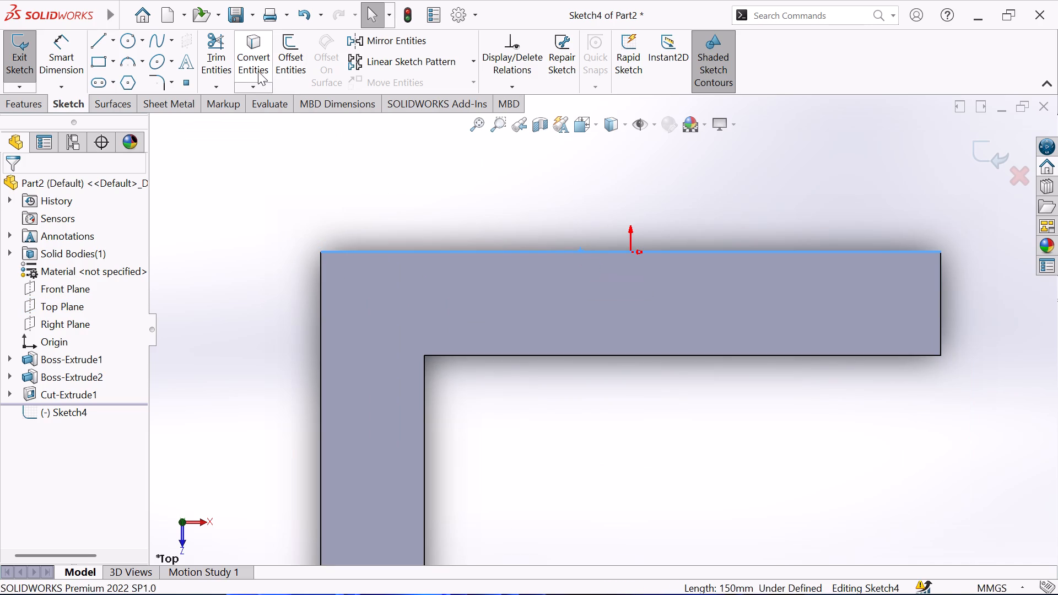
Sketch a line about 66 mm long from the L's outer corner, sloping away from the block at about 33 degrees.
scroll(455, 225, "up", 2)
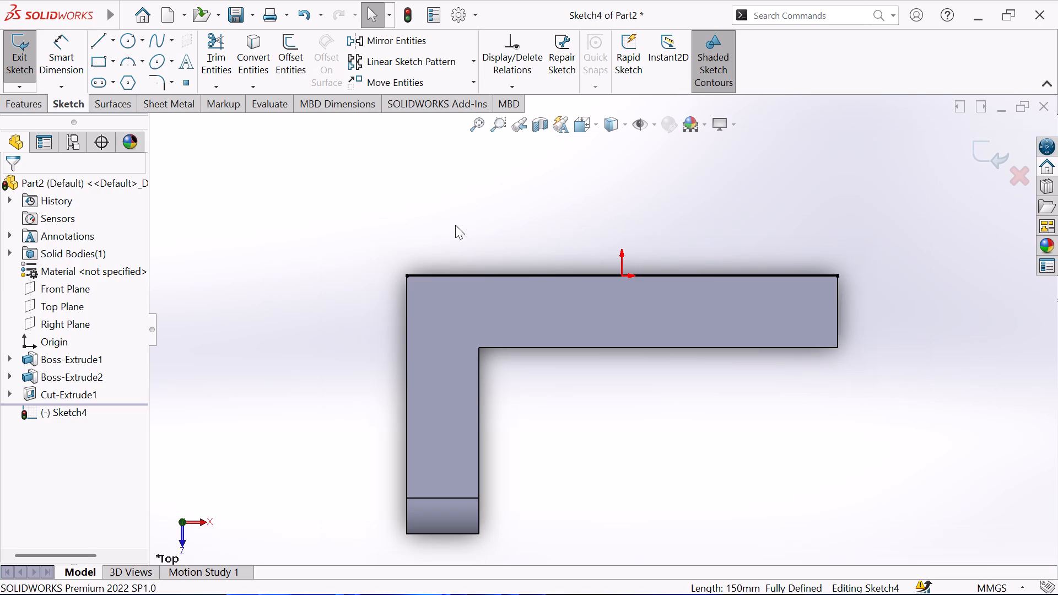
left_click(96, 45)
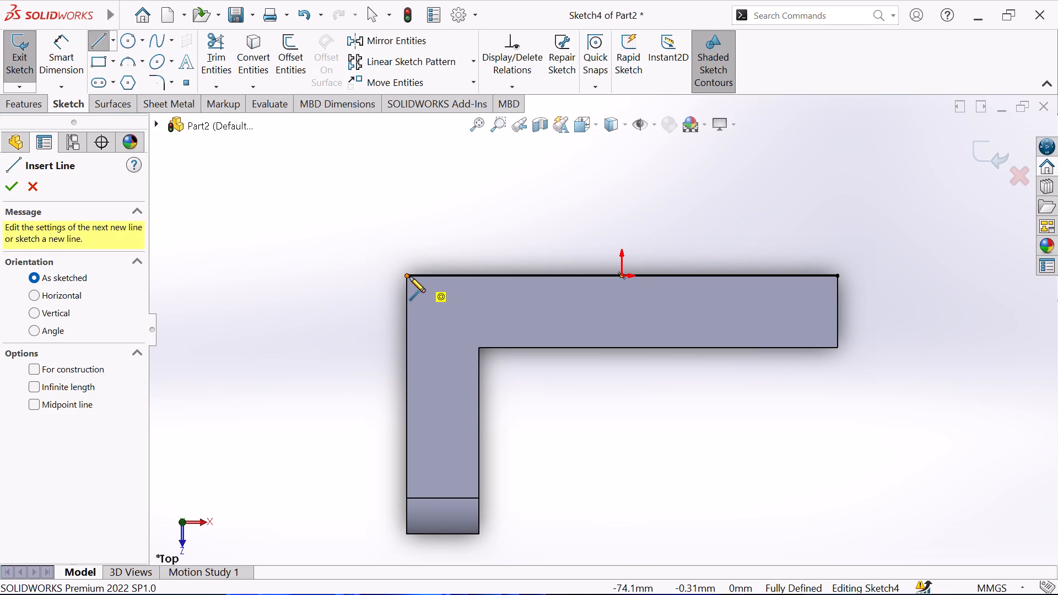
left_click(408, 277)
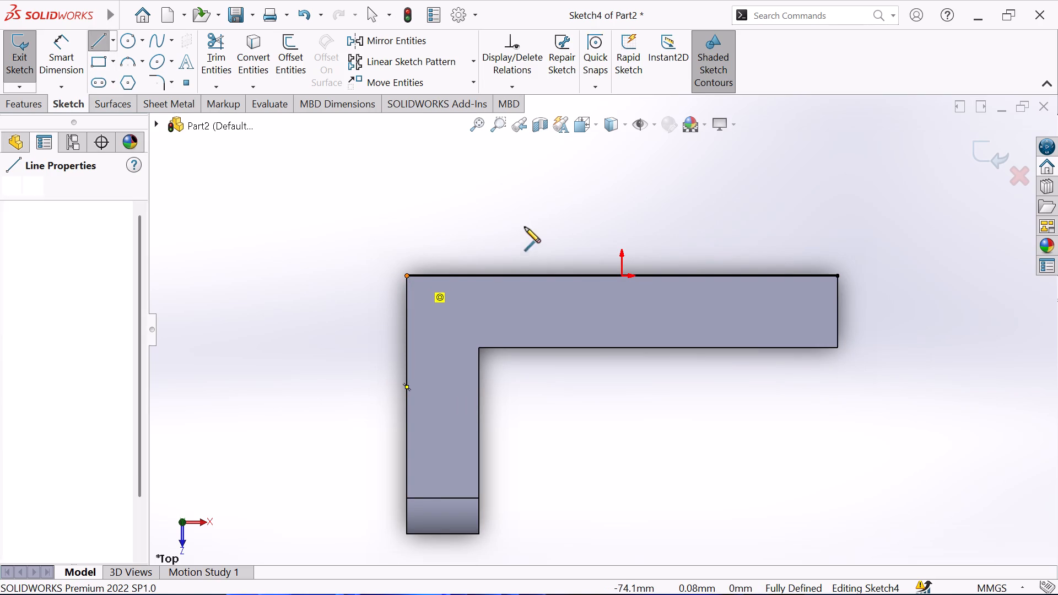
left_click(565, 171)
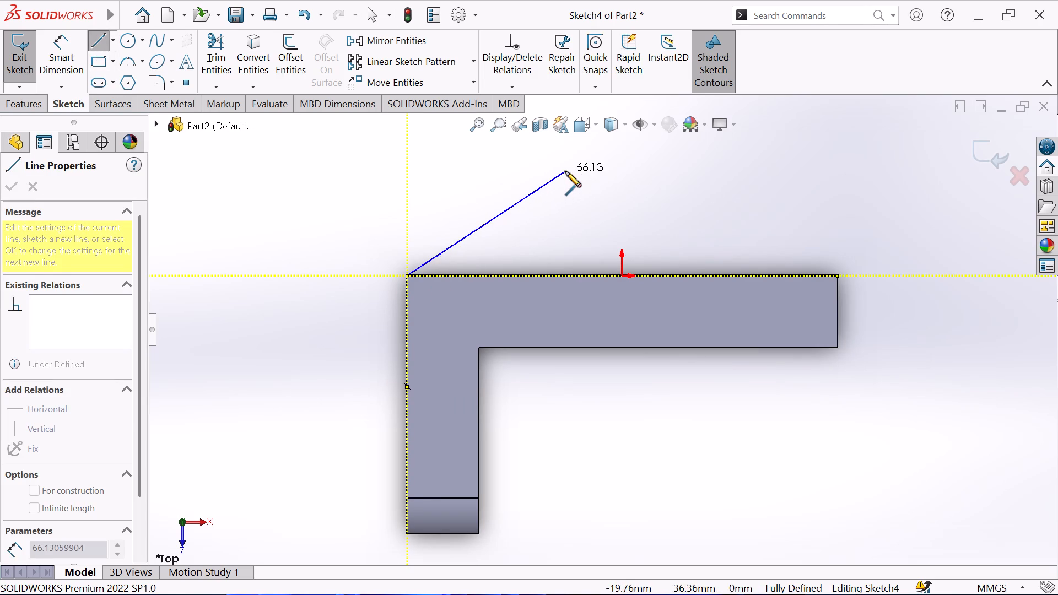
key("Escape")
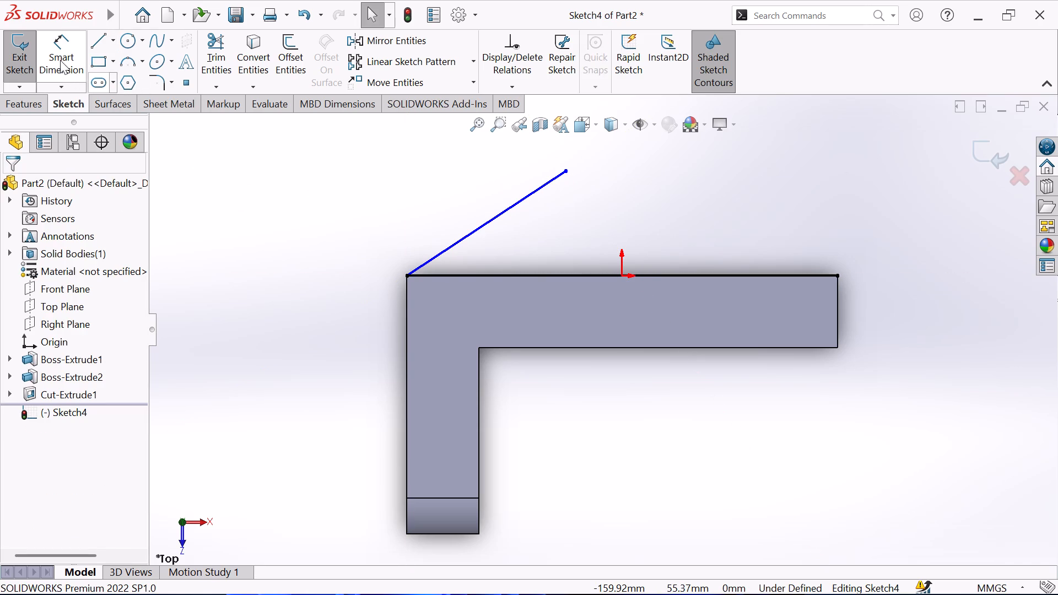
Dimension the angle between the sloping line and the converted outer edge as 45 degrees.
left_click(60, 60)
left_click(467, 236)
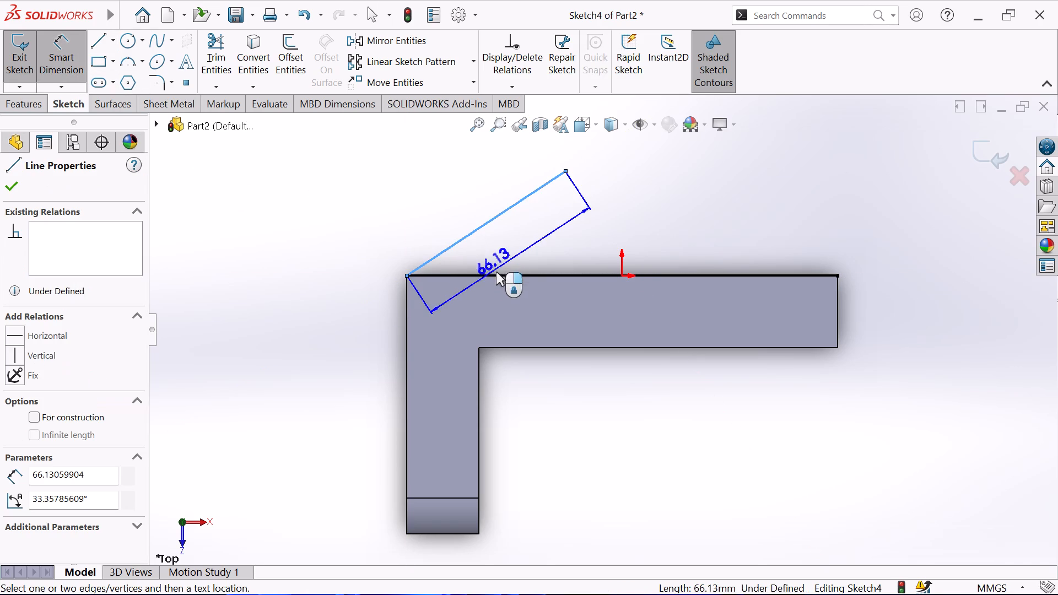
left_click(496, 274)
left_click(516, 250)
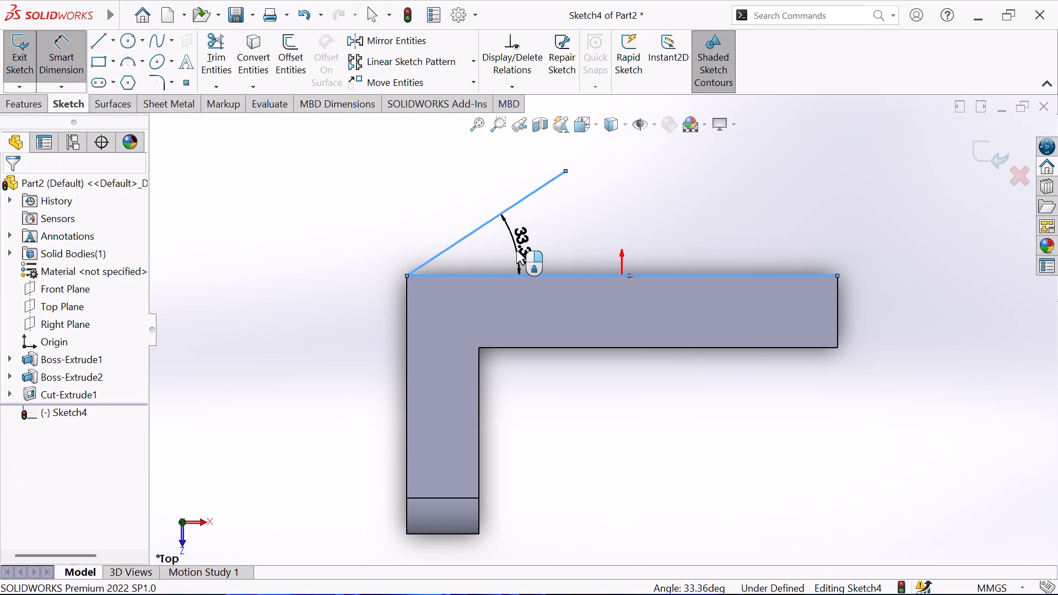
type("45")
key("Return")
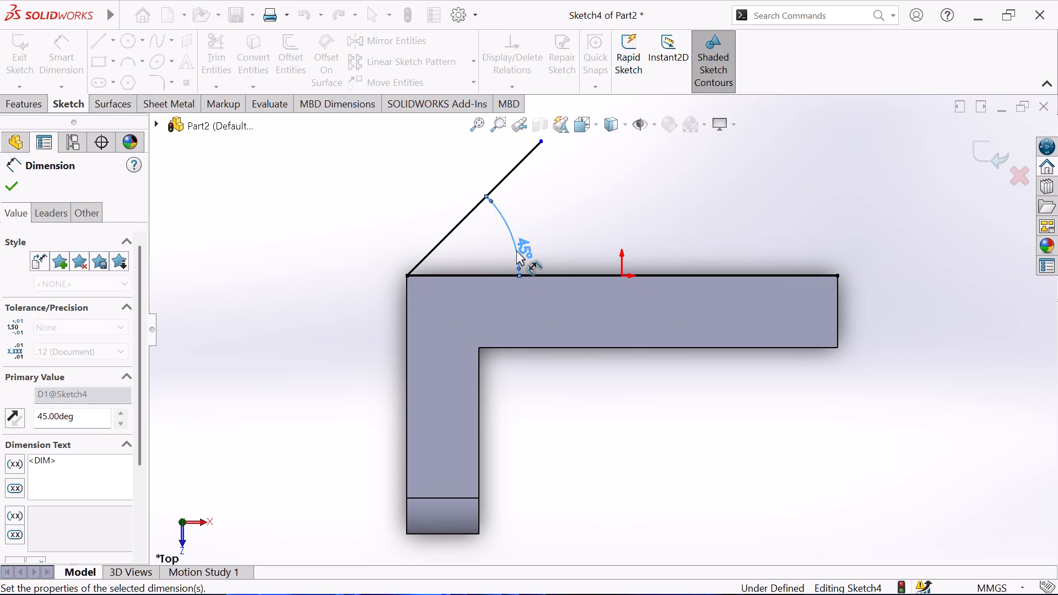
Dimension the sloping line's length as 95 mm and exit the sketch.
left_click(9, 186)
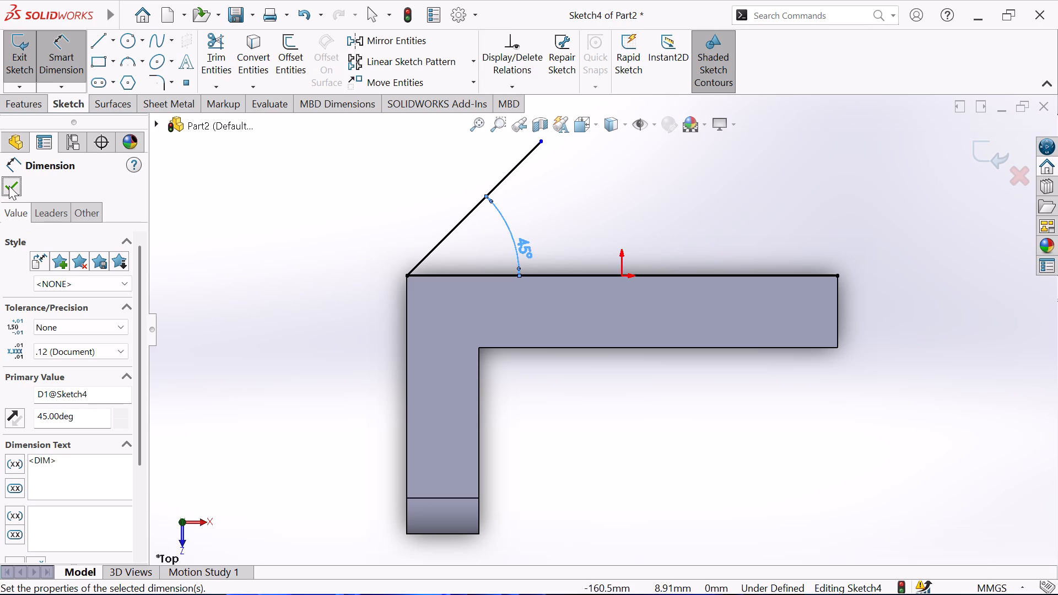
scroll(613, 217, "up", 2)
scroll(613, 217, "down", 1)
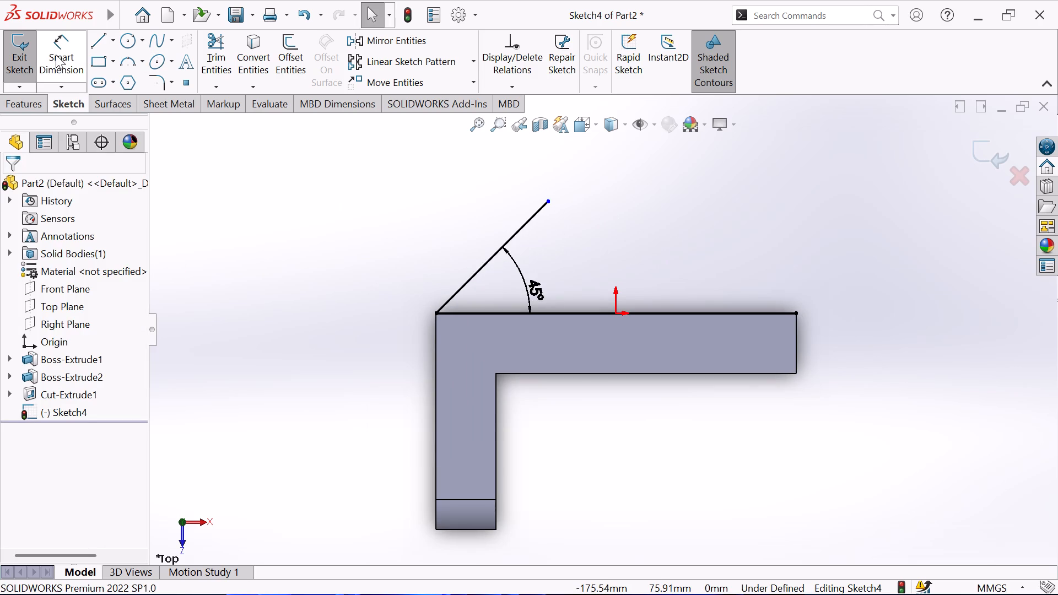
left_click(56, 55)
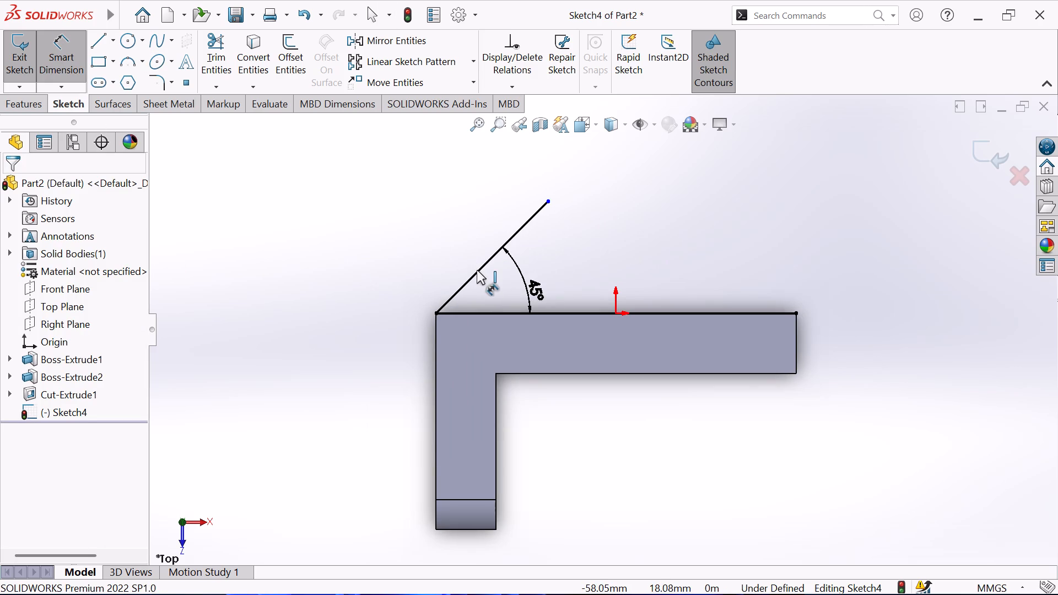
left_click(477, 270)
left_click(444, 243)
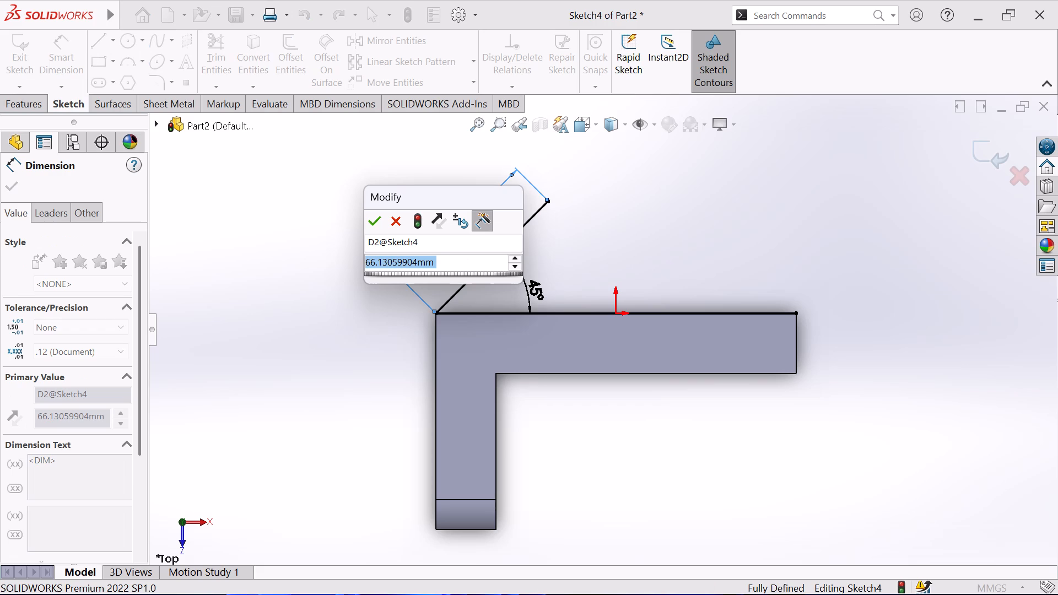
type("95")
key("Return")
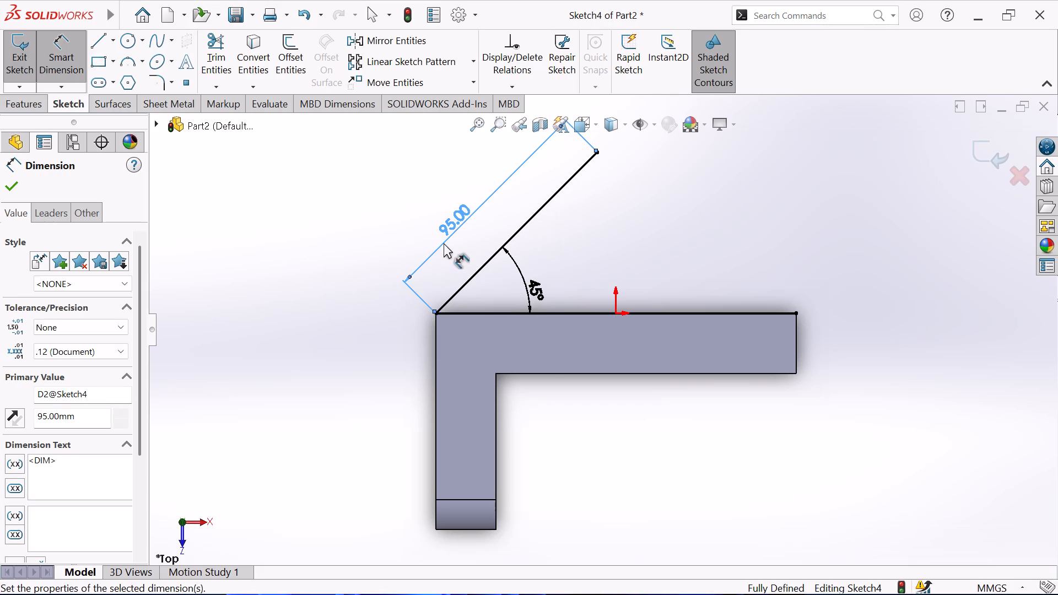
scroll(465, 250, "up", 1)
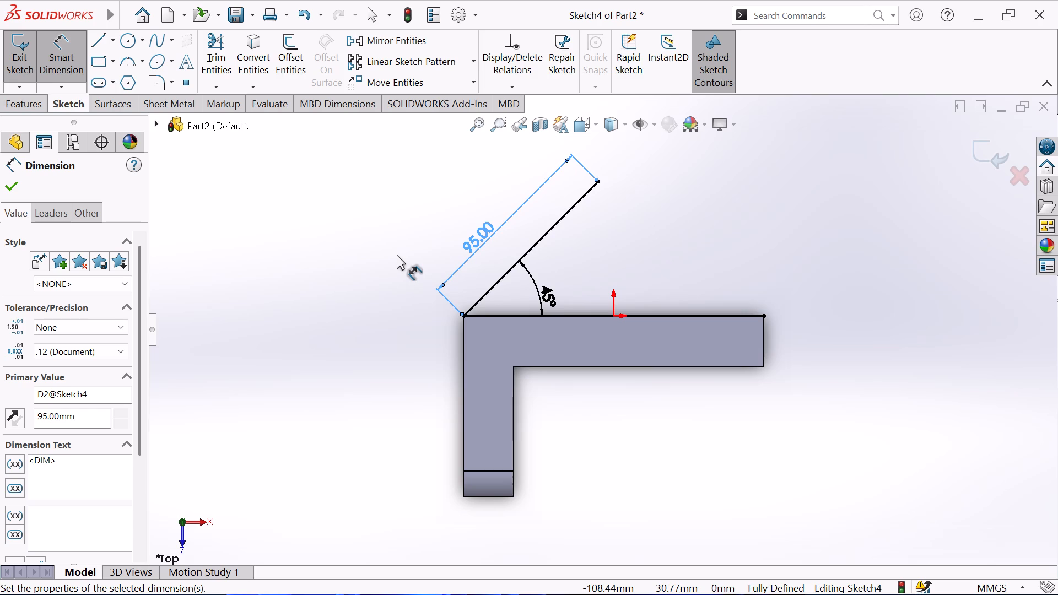
key("Escape")
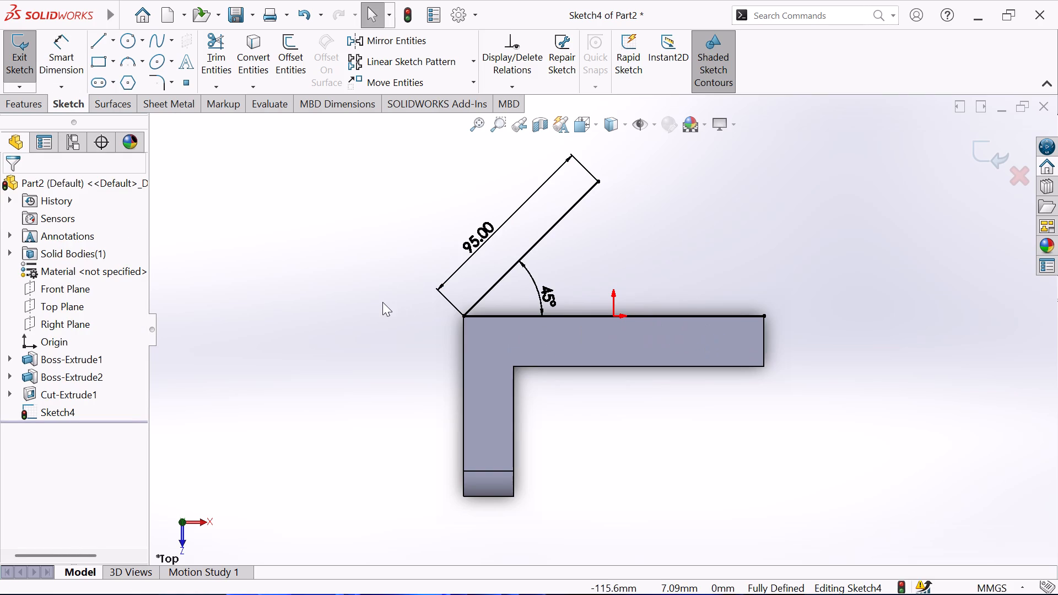
left_click(23, 56)
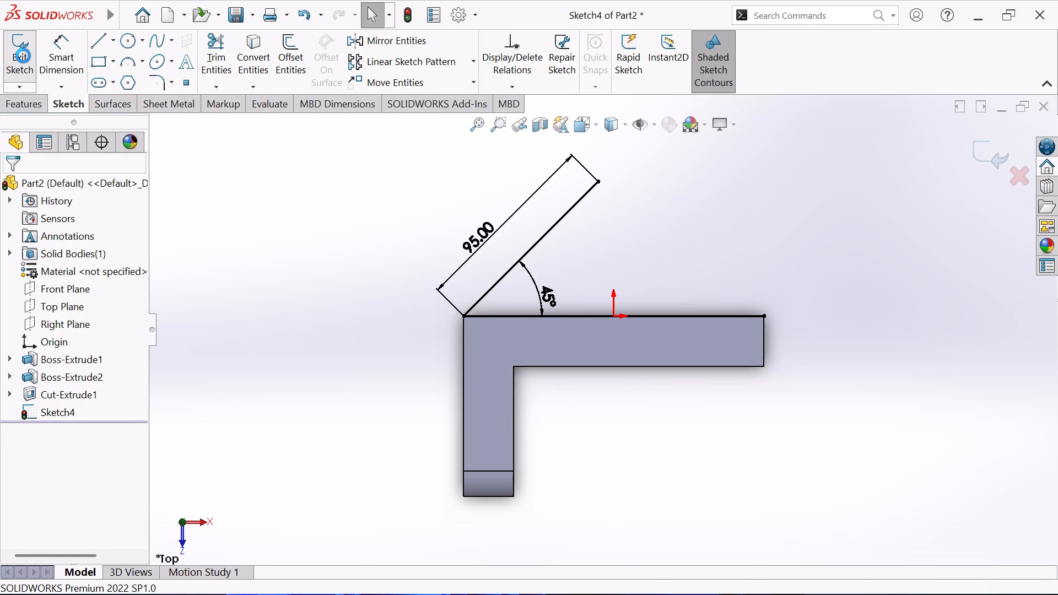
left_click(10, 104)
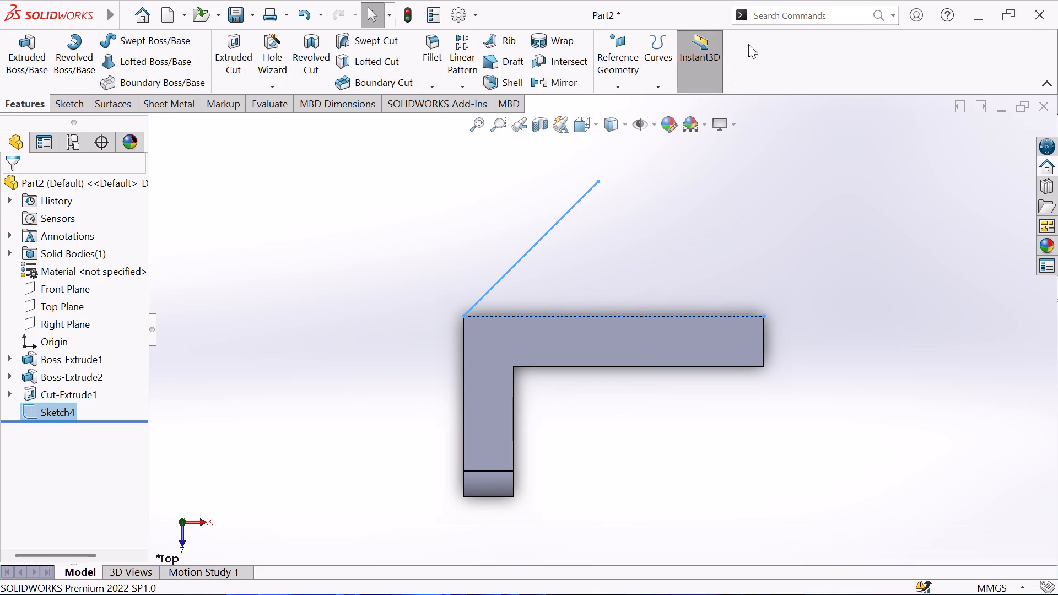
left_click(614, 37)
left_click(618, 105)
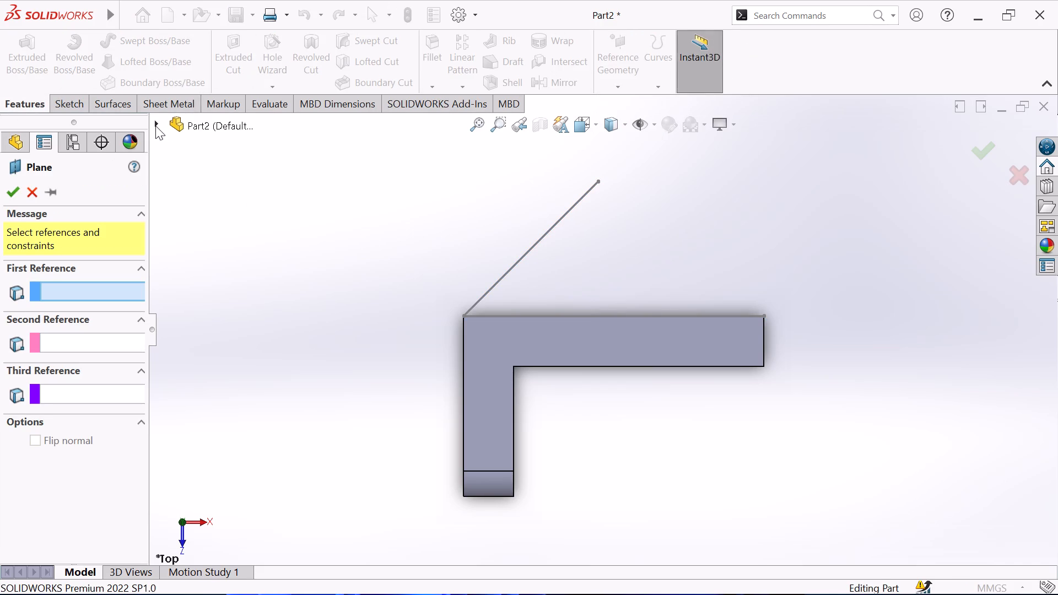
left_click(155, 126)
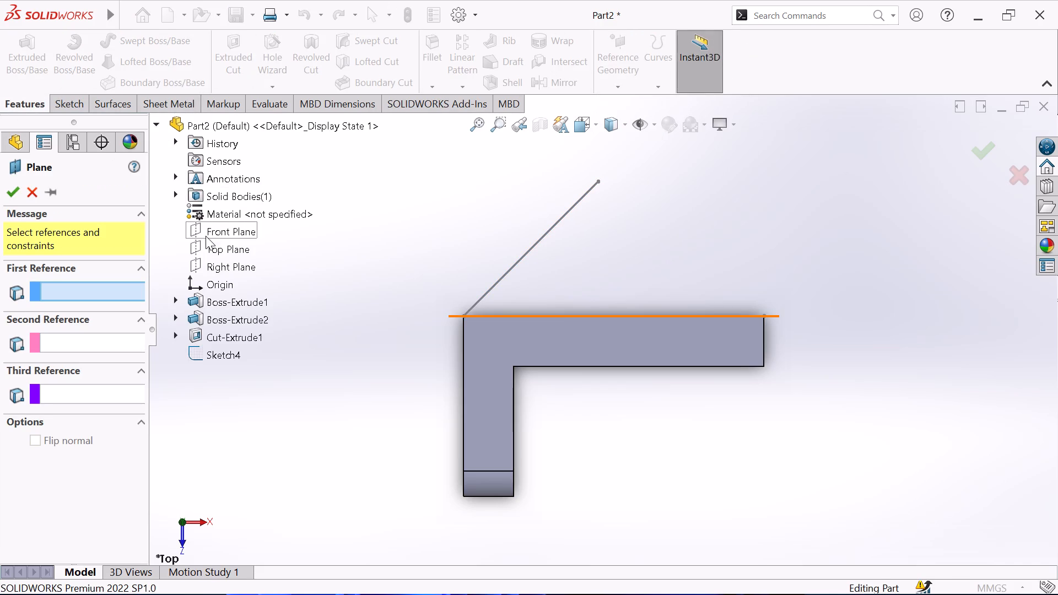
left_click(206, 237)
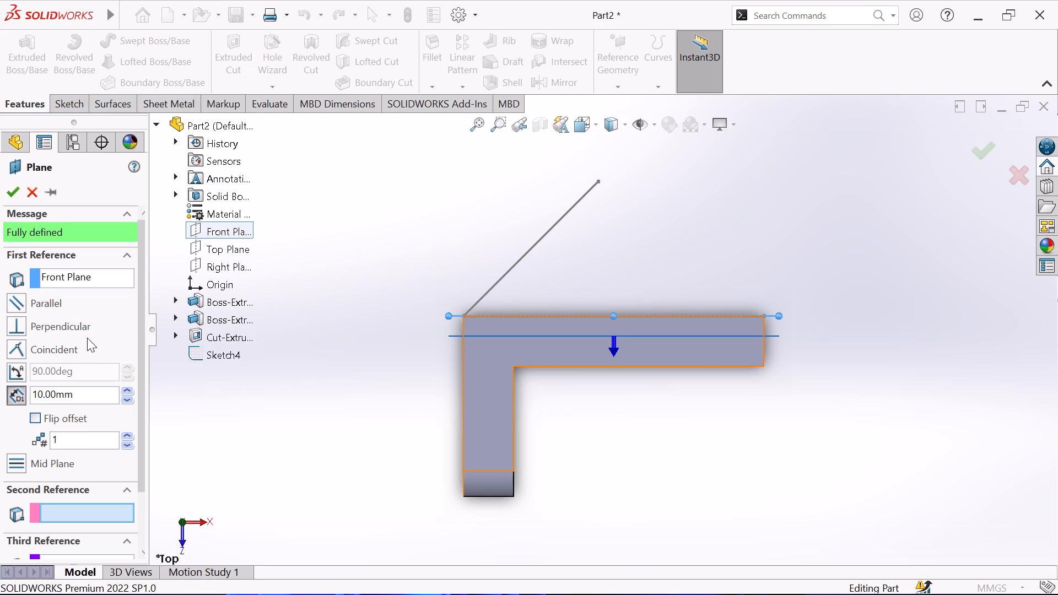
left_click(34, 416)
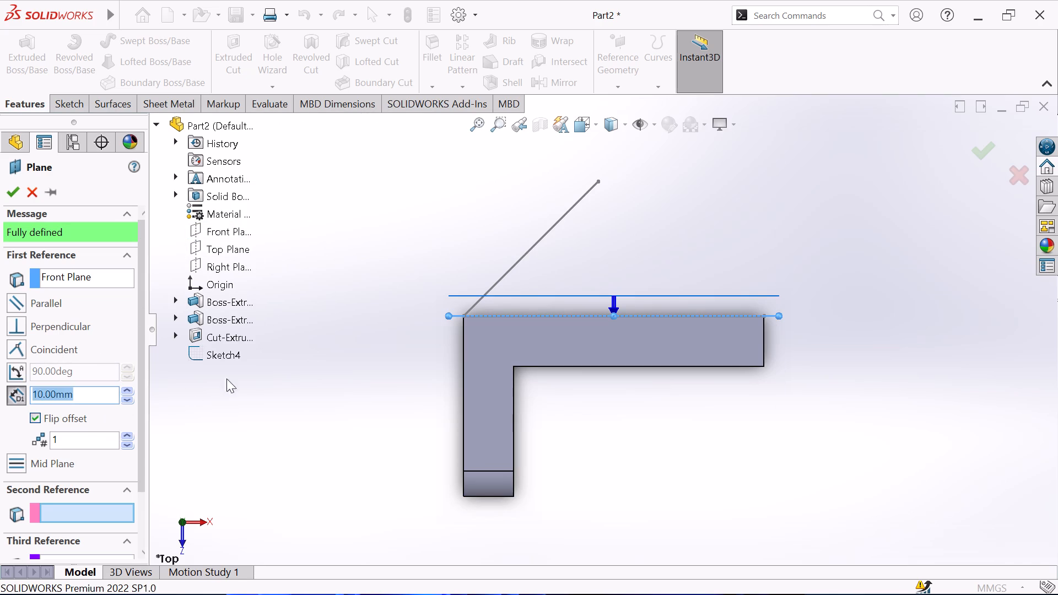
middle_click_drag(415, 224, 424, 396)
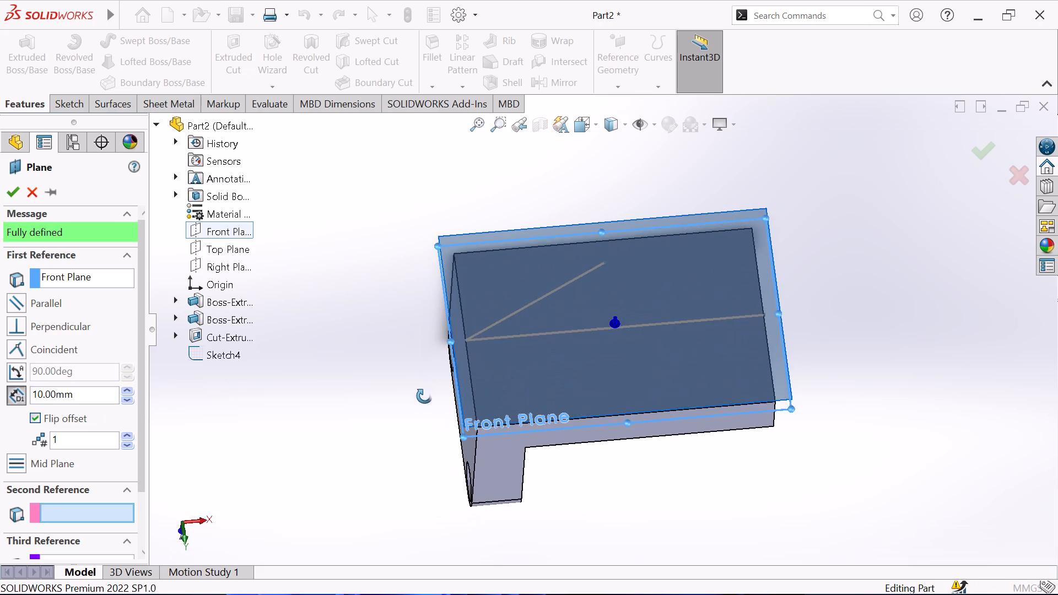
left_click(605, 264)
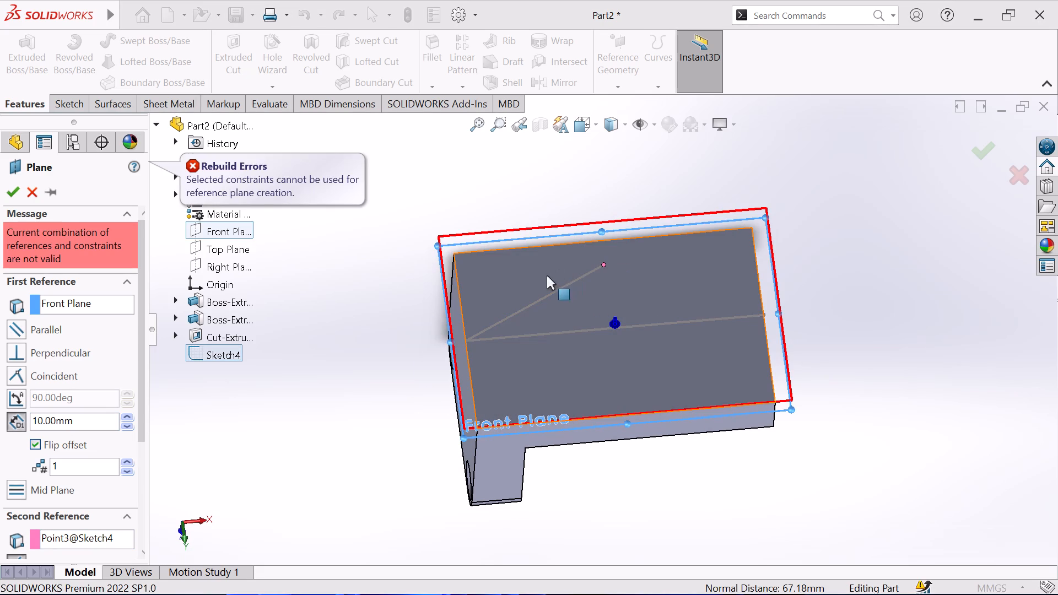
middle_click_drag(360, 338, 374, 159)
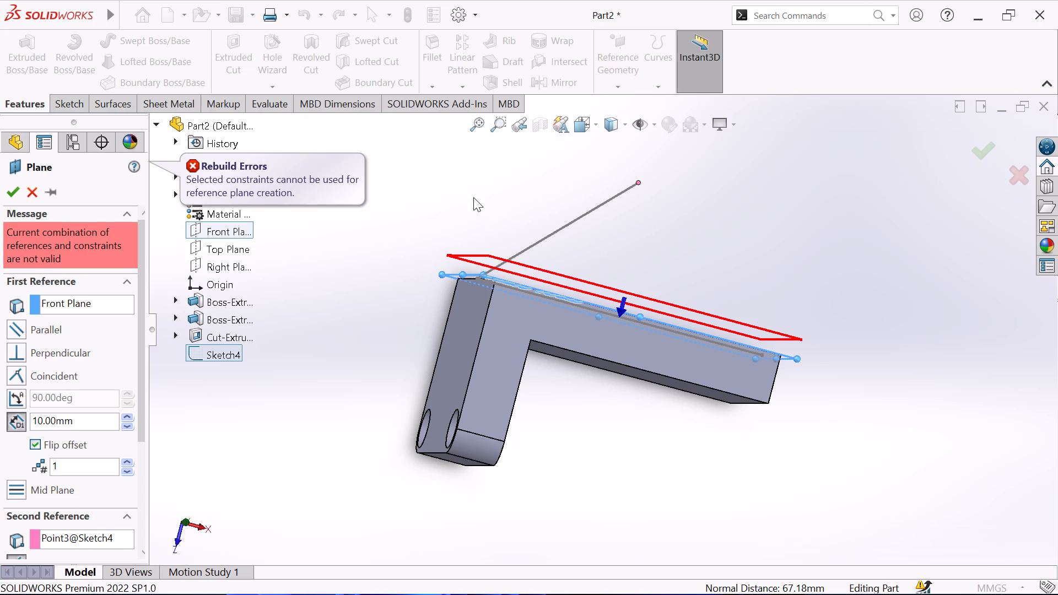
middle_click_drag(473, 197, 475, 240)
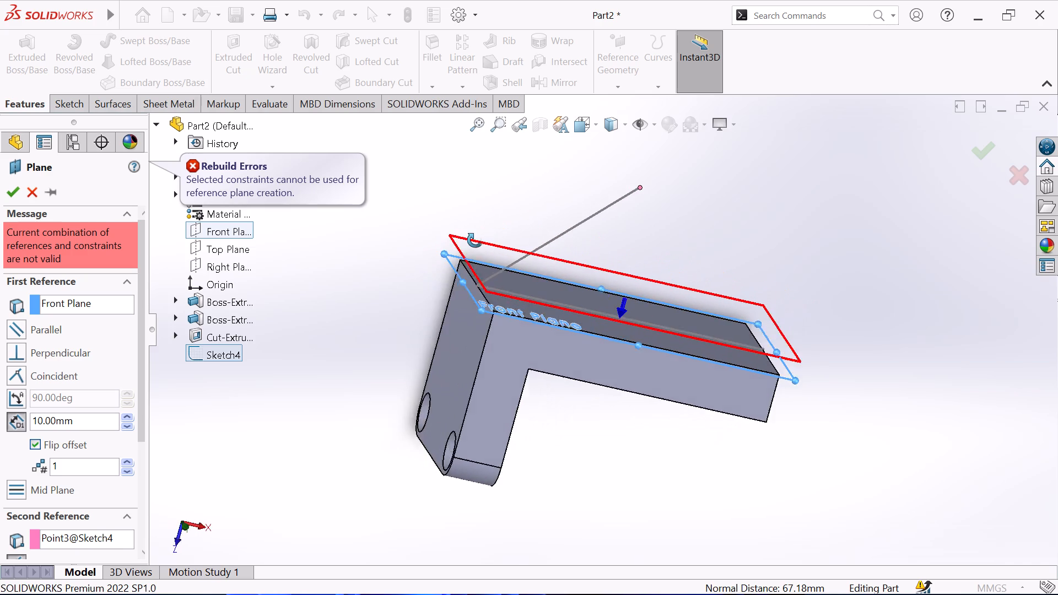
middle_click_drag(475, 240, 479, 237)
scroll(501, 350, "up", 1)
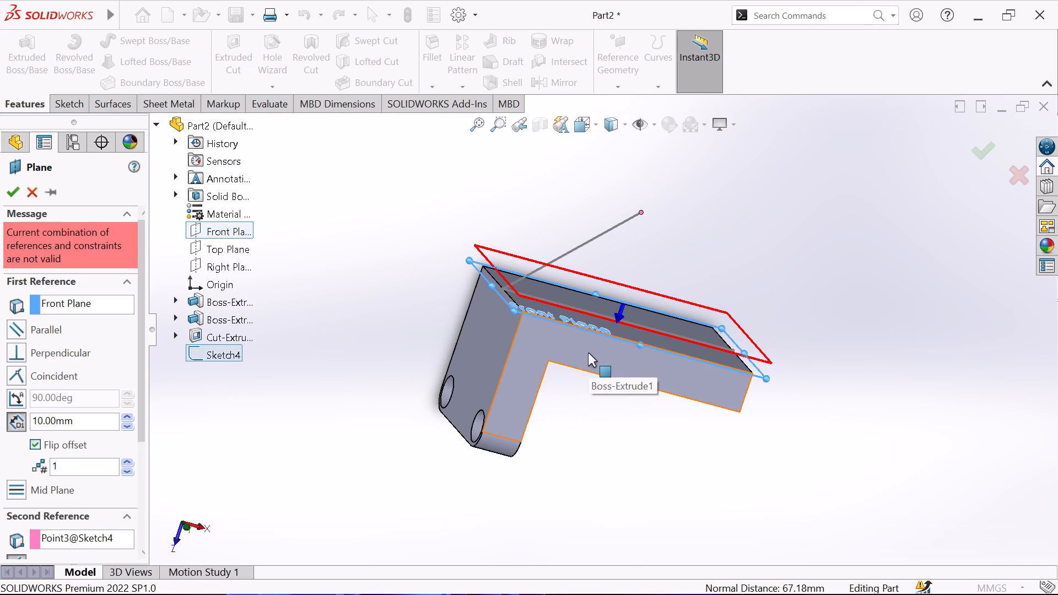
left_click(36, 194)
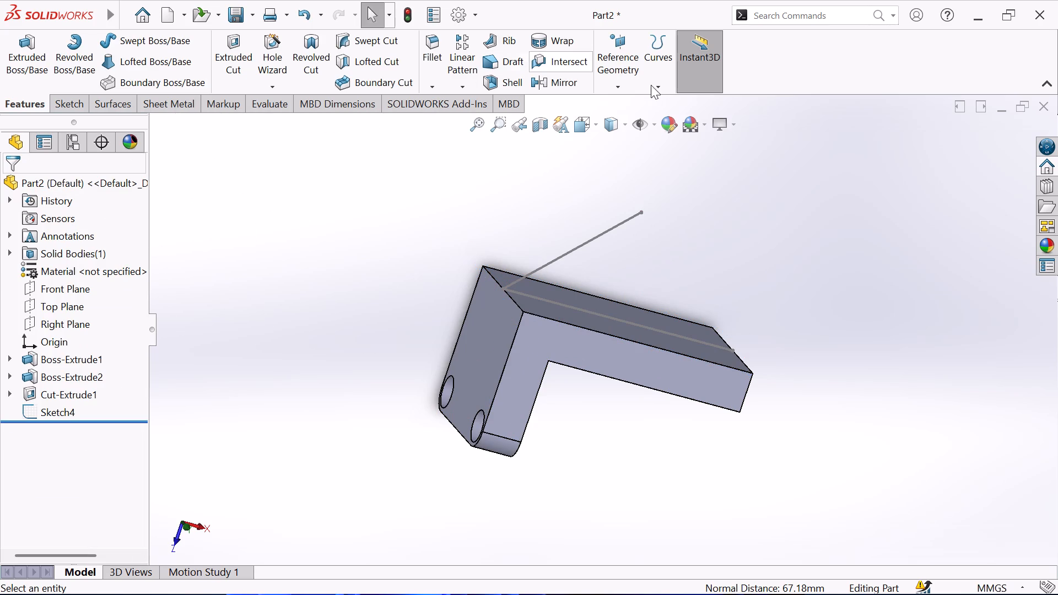
Create a reference plane coincident with the 95 mm sloping sketch line and perpendicular to the Front Plane.
left_click(635, 61)
left_click(636, 107)
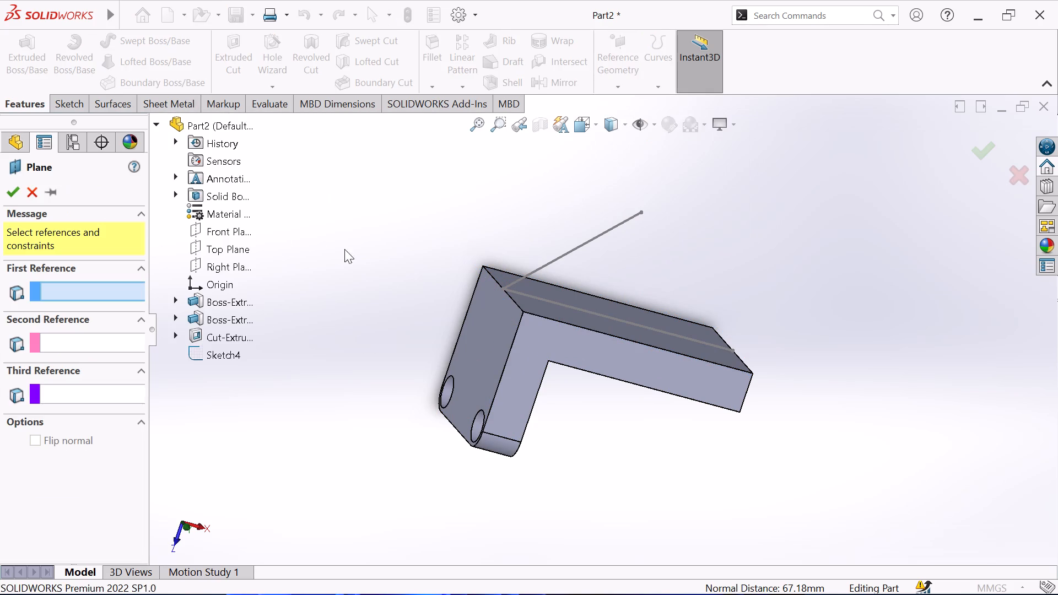
left_click(641, 212)
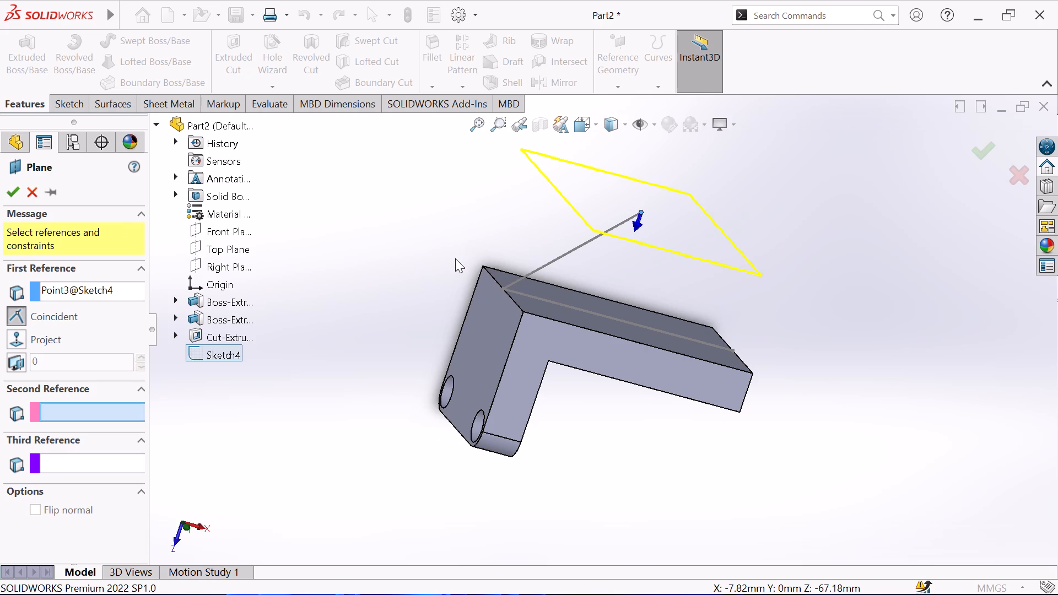
right_click(123, 295)
right_click(132, 290)
right_click_drag(132, 290, 120, 290)
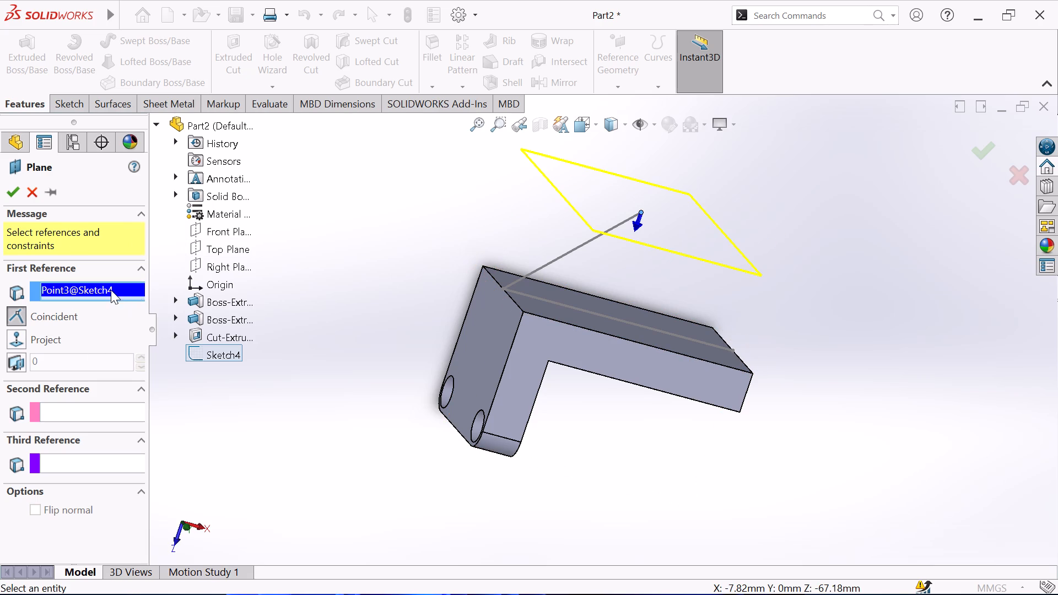
left_click(176, 305)
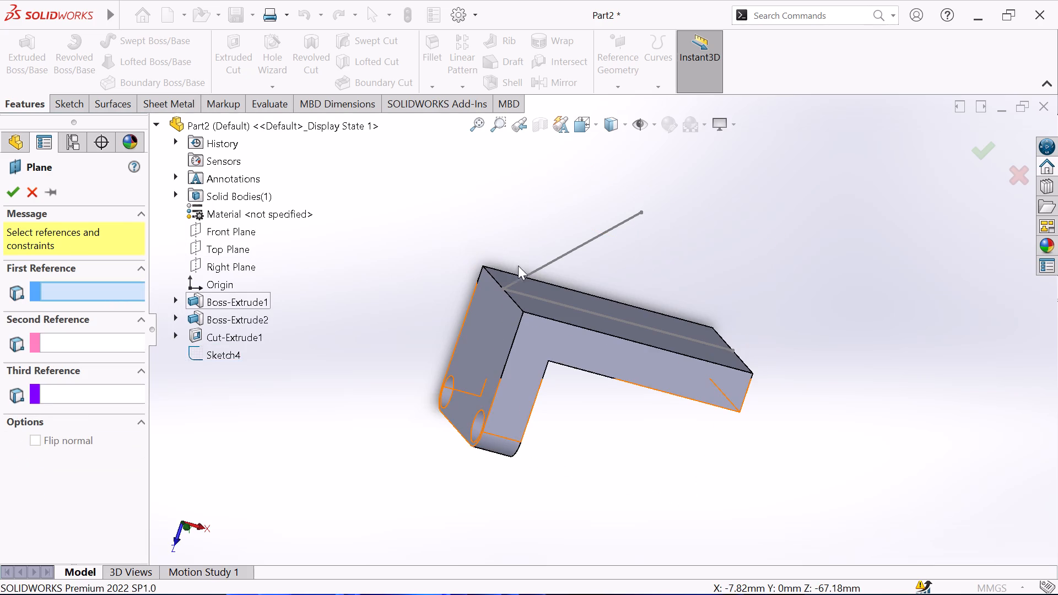
left_click(565, 253)
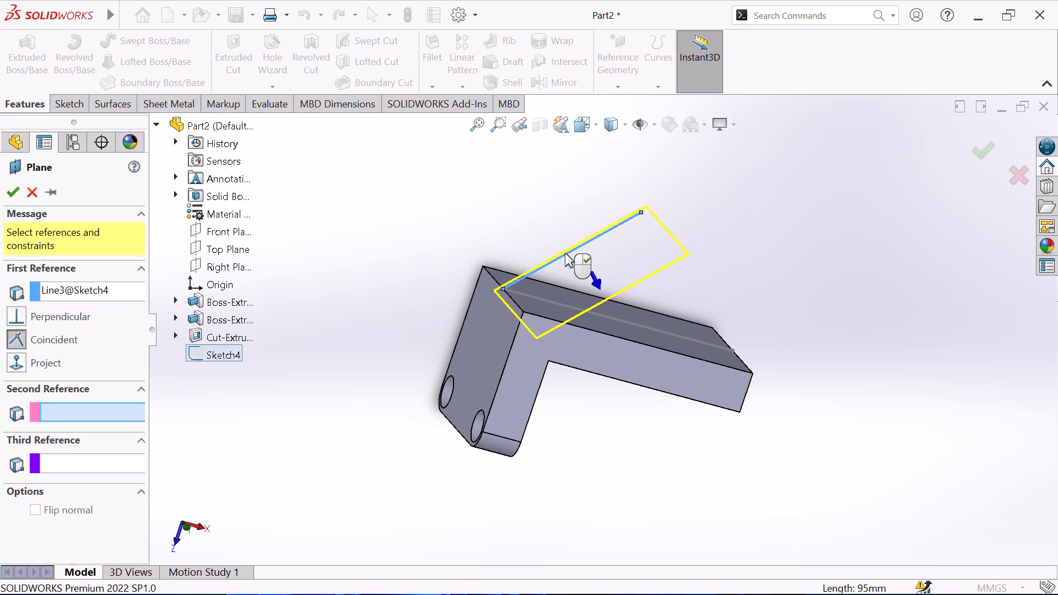
middle_click_drag(497, 208, 517, 296)
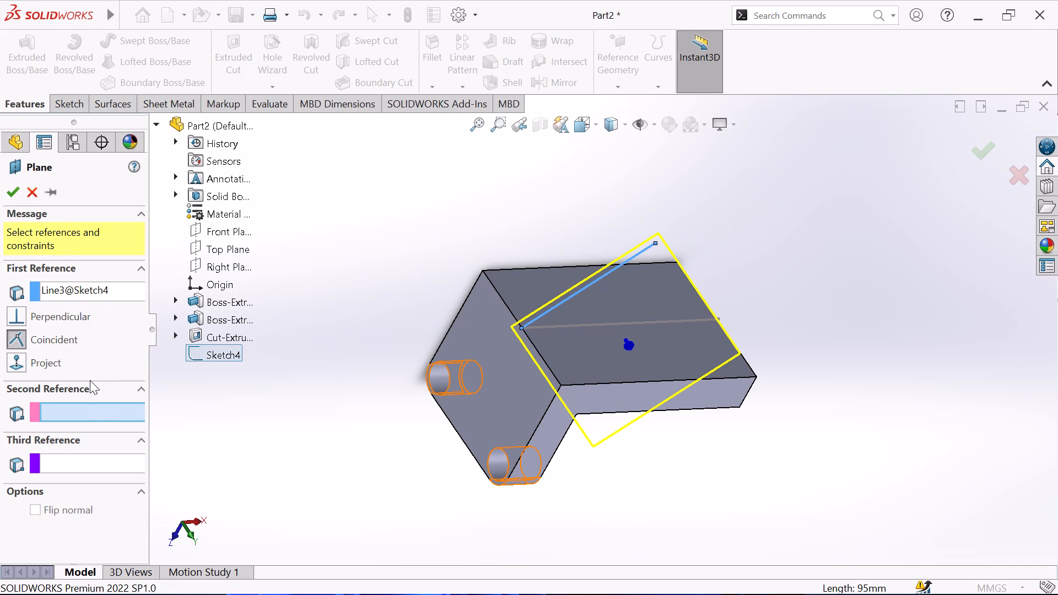
left_click(87, 408)
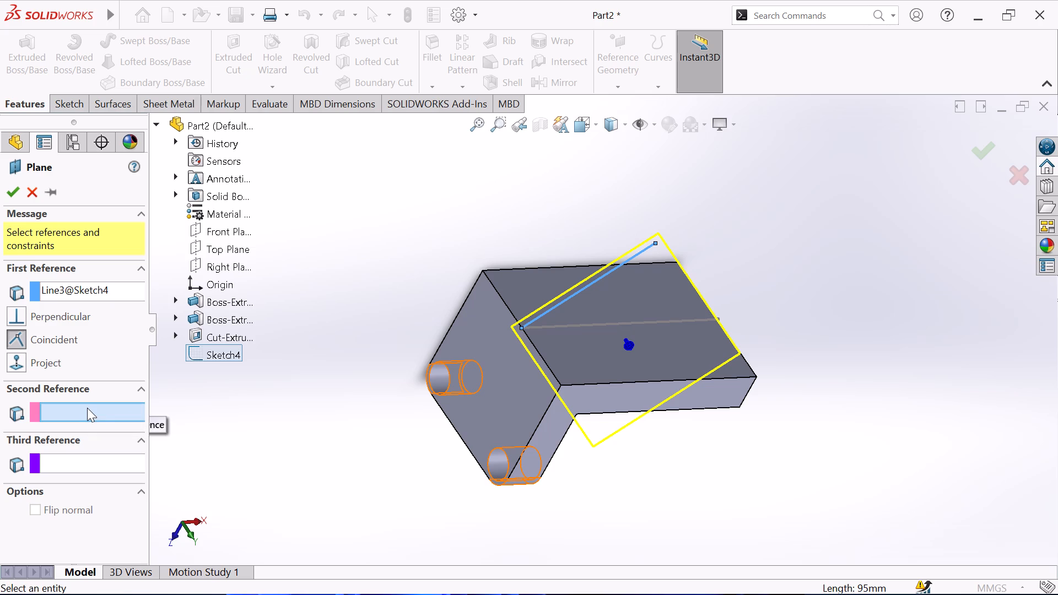
left_click(225, 236)
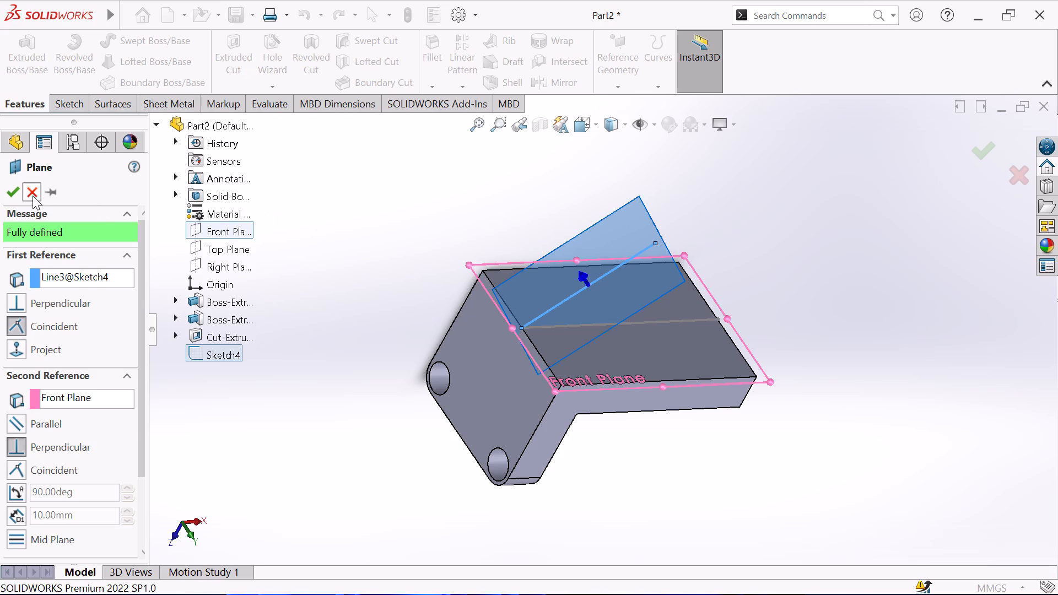
left_click(15, 195)
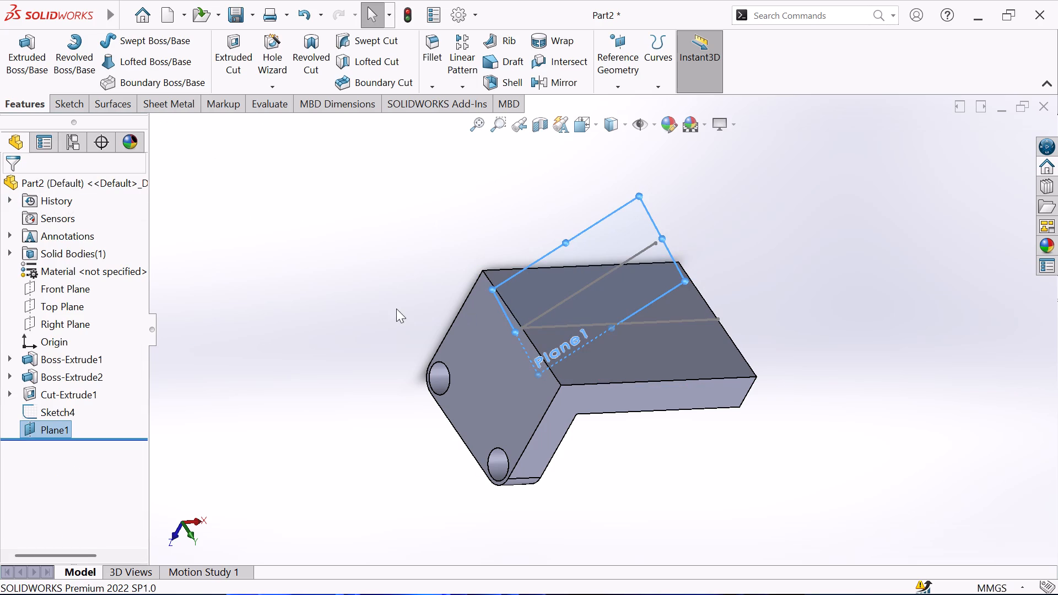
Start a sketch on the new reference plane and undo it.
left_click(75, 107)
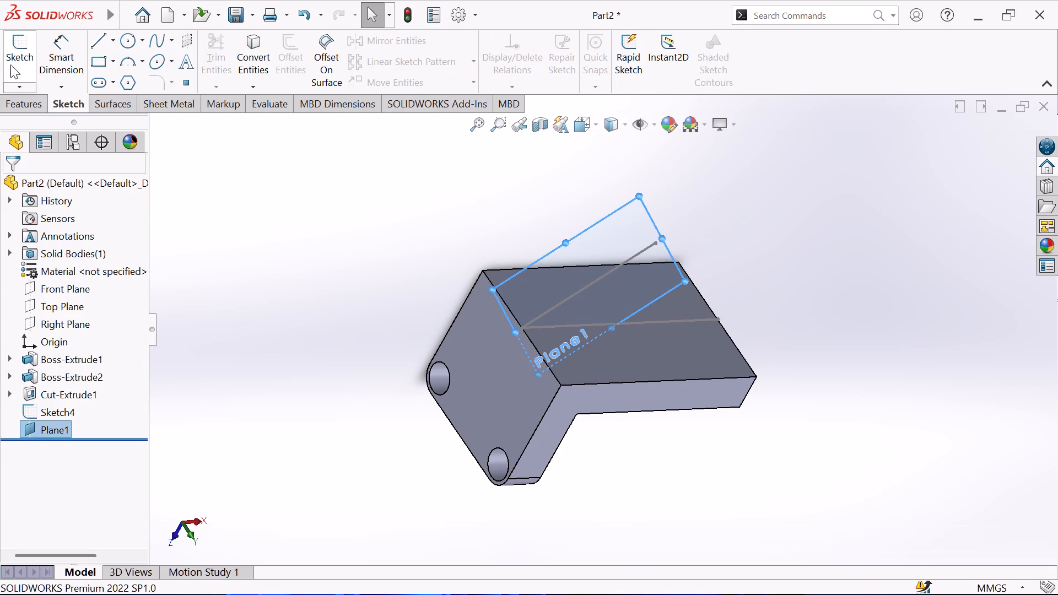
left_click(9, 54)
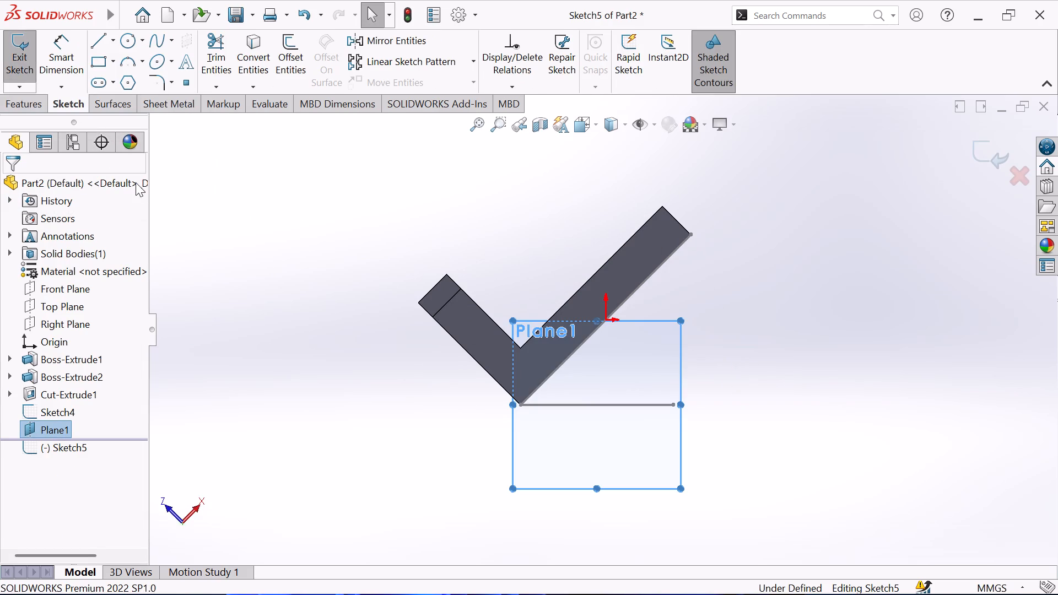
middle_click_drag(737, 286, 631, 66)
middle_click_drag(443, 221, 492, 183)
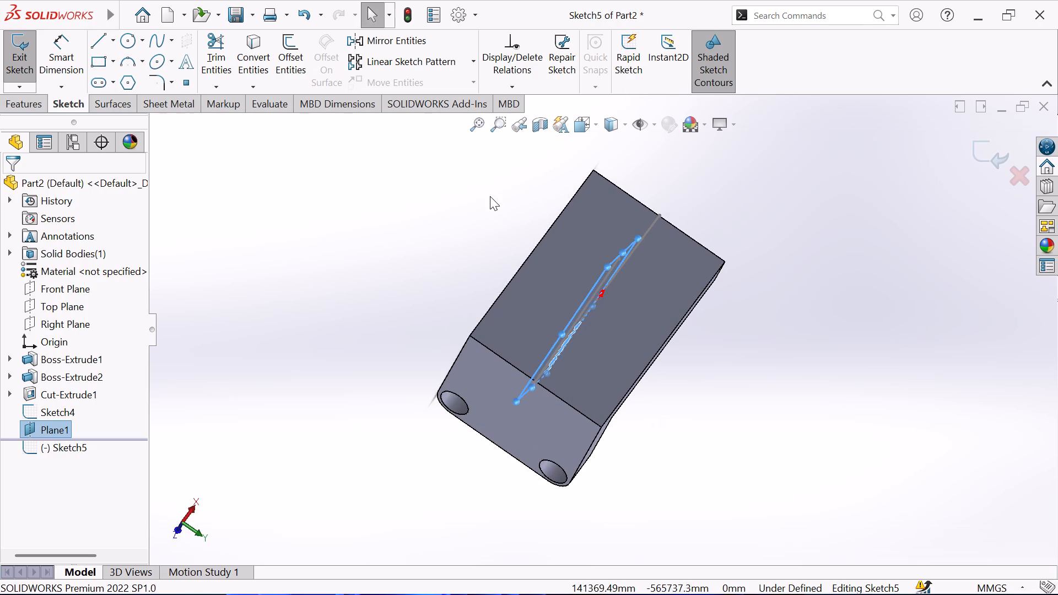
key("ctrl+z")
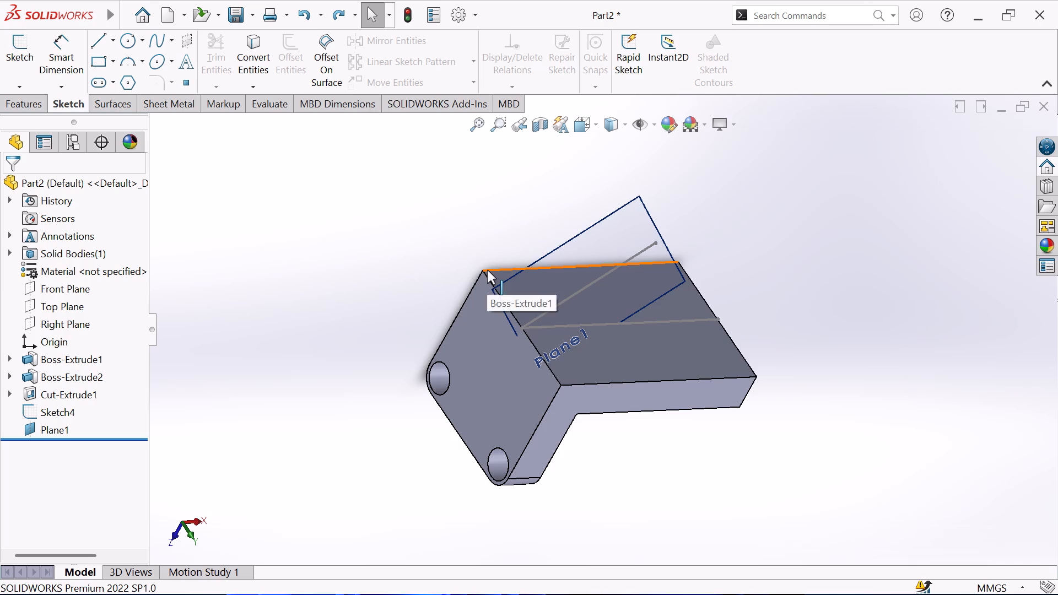
Hide the reference plane that passes through the sloping sketch line.
left_click(612, 215)
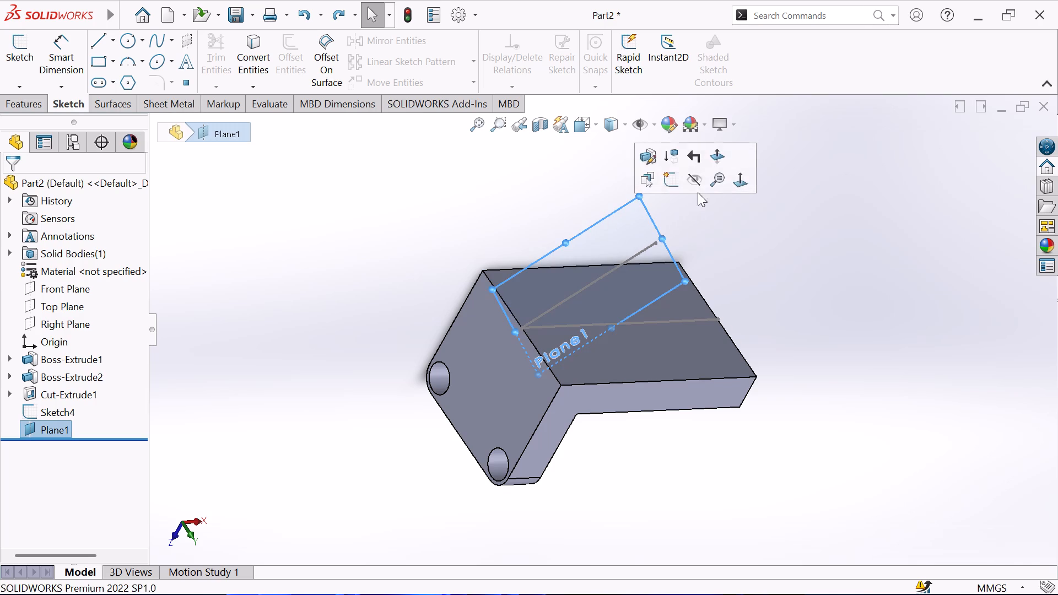
left_click(698, 171)
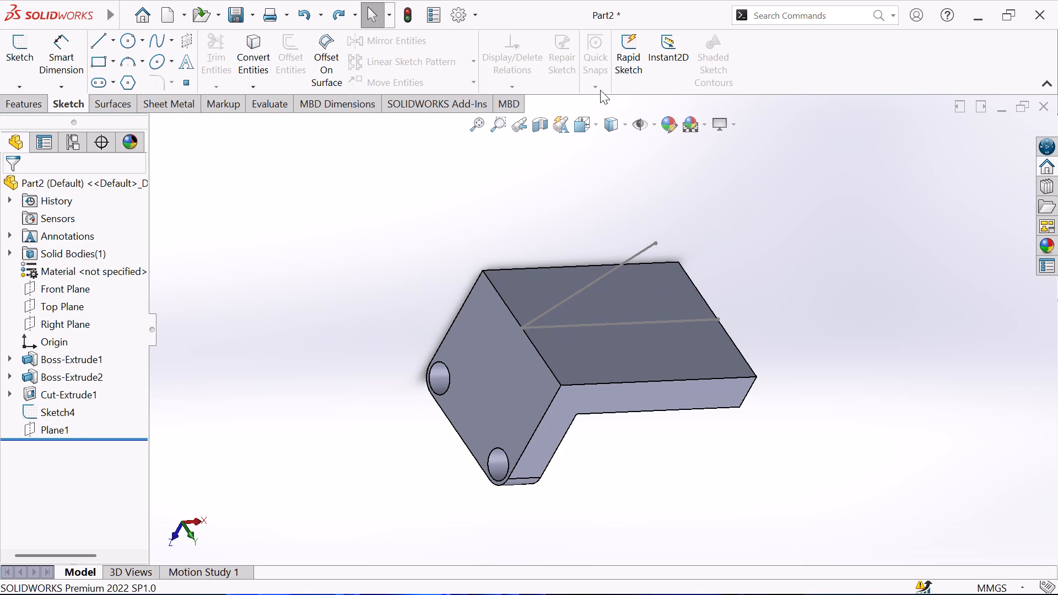
Start creating another reference plane.
left_click(8, 100)
left_click(616, 62)
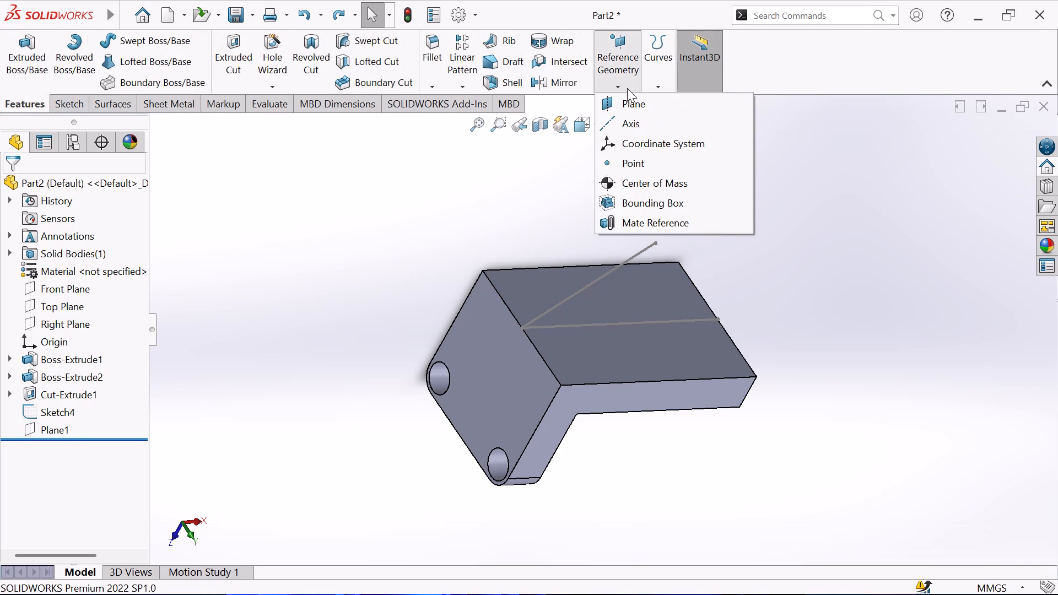
left_click(627, 102)
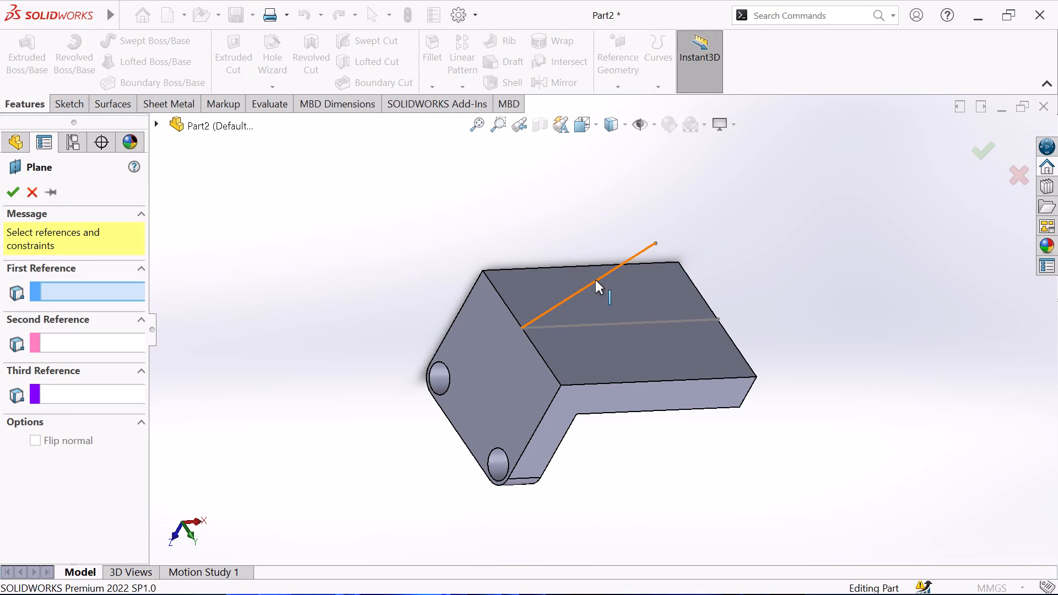
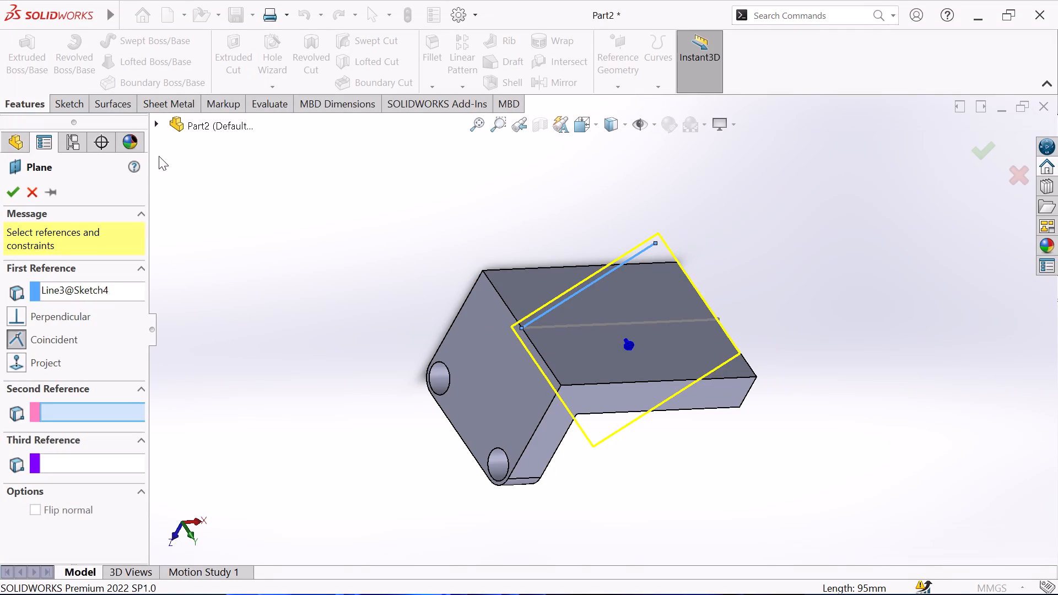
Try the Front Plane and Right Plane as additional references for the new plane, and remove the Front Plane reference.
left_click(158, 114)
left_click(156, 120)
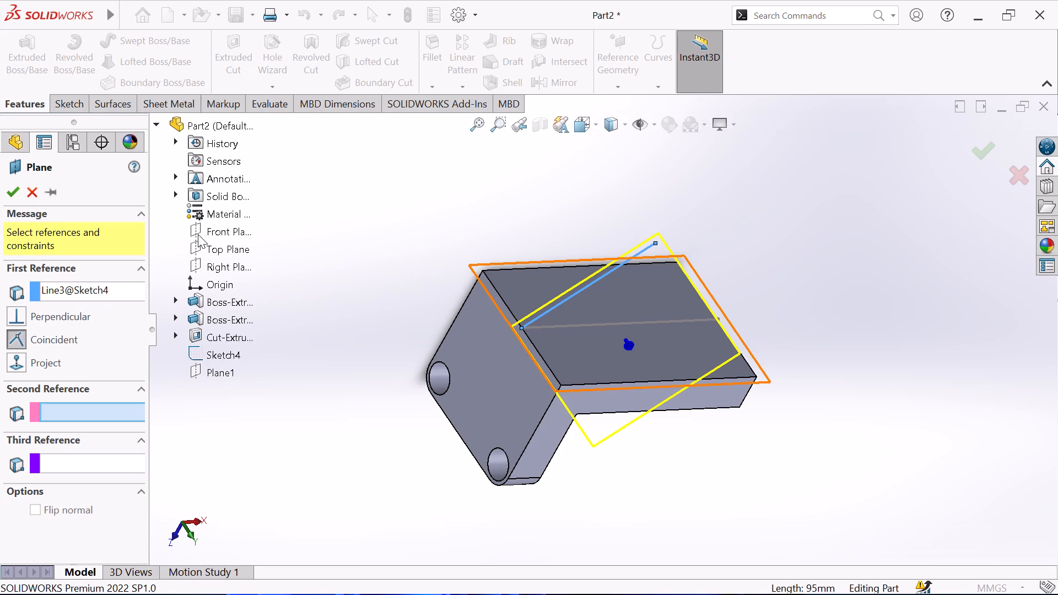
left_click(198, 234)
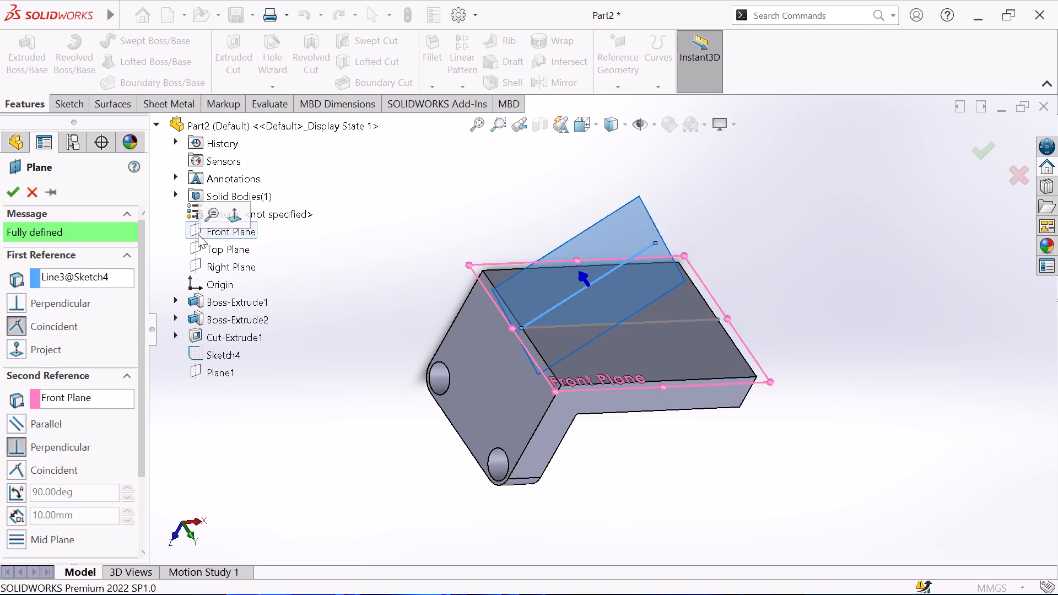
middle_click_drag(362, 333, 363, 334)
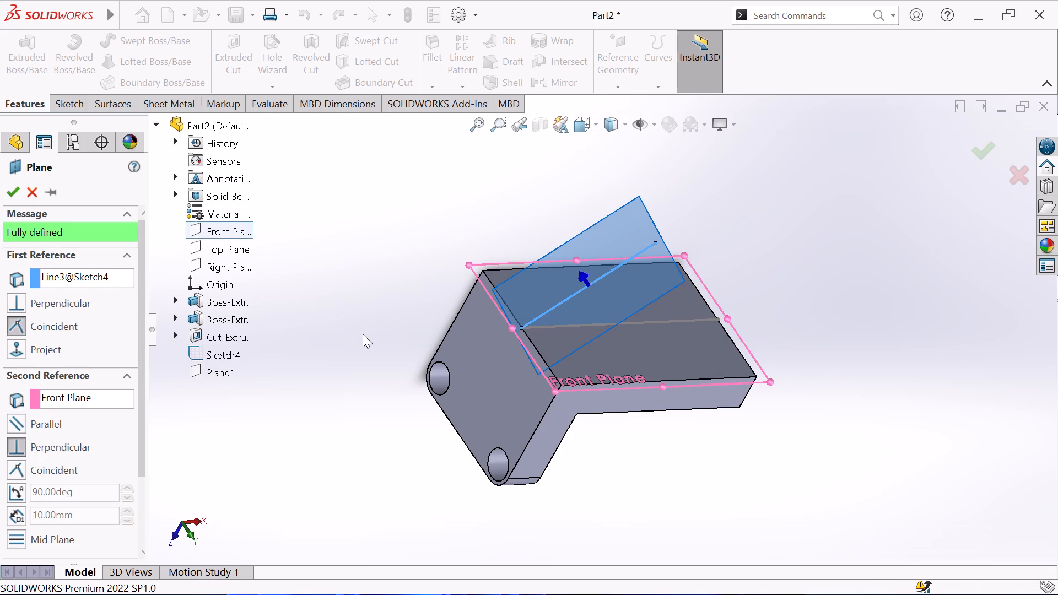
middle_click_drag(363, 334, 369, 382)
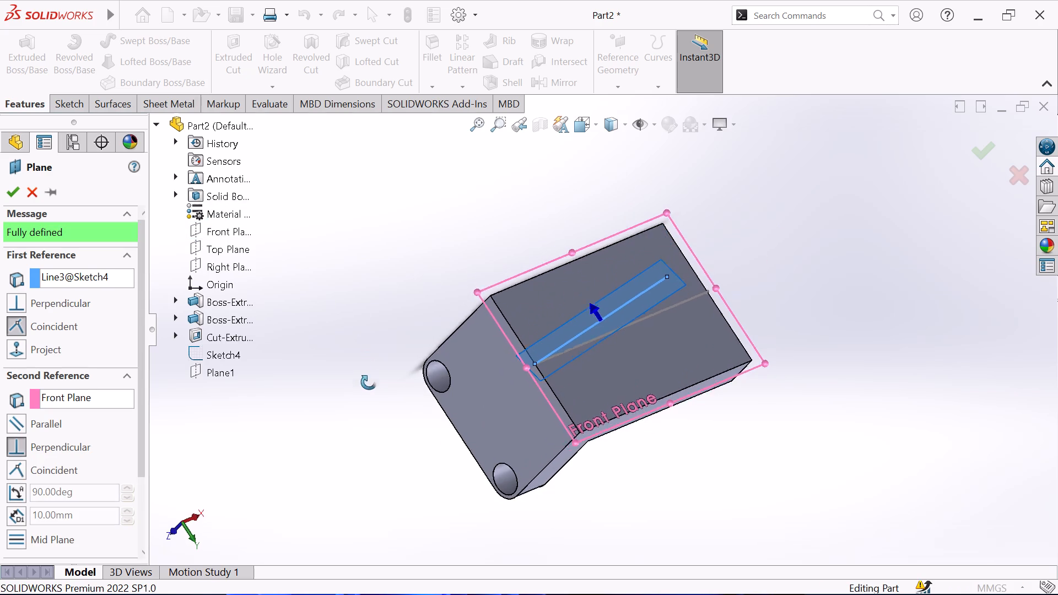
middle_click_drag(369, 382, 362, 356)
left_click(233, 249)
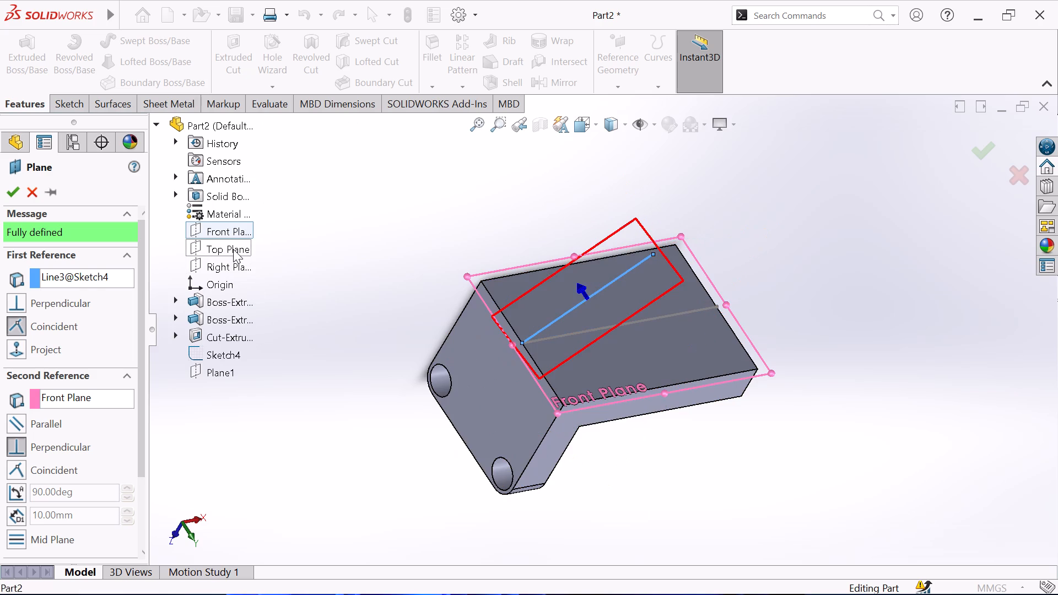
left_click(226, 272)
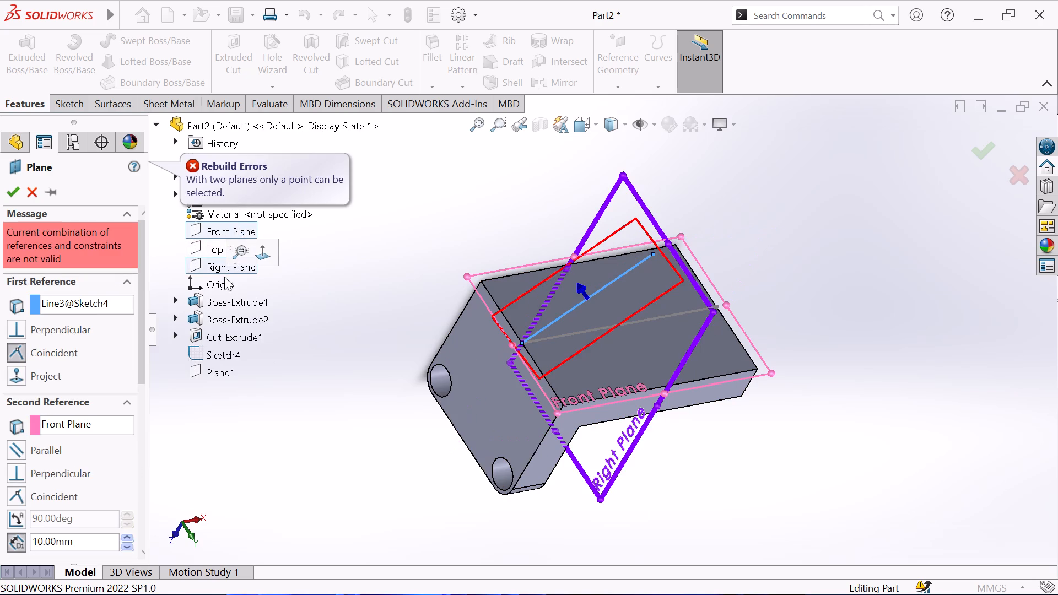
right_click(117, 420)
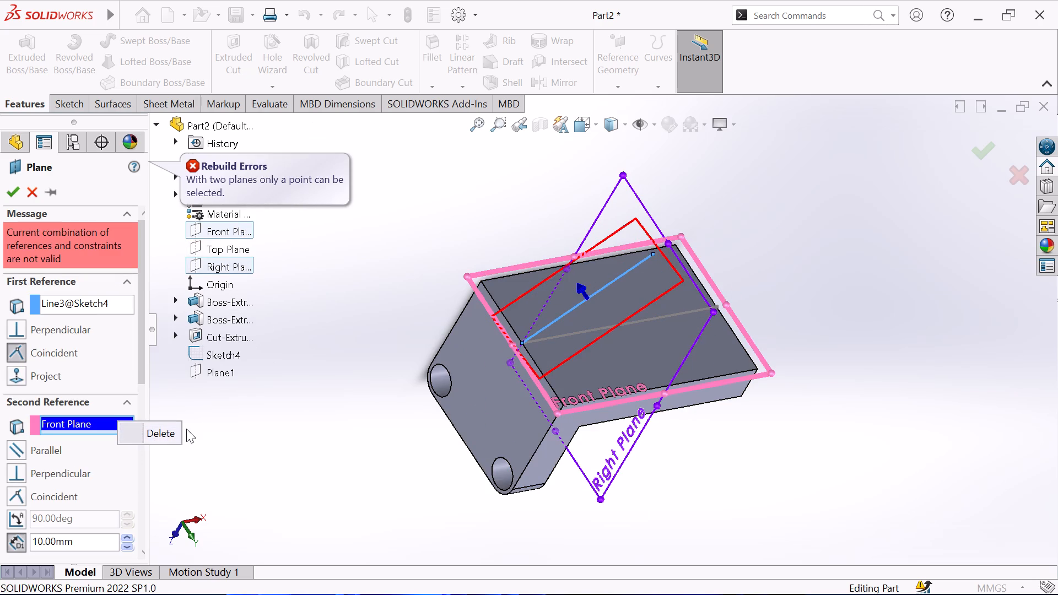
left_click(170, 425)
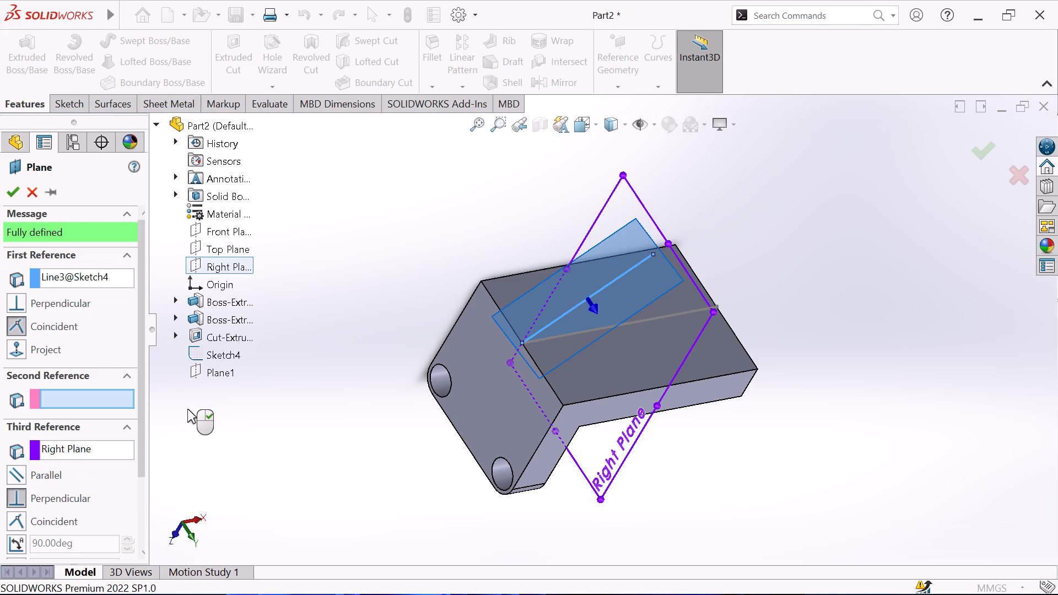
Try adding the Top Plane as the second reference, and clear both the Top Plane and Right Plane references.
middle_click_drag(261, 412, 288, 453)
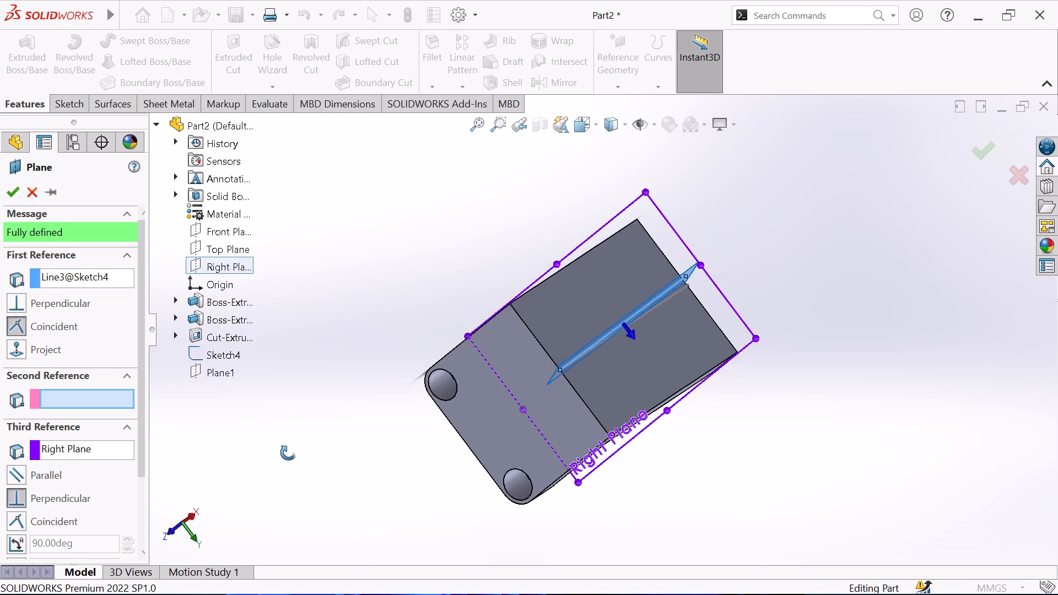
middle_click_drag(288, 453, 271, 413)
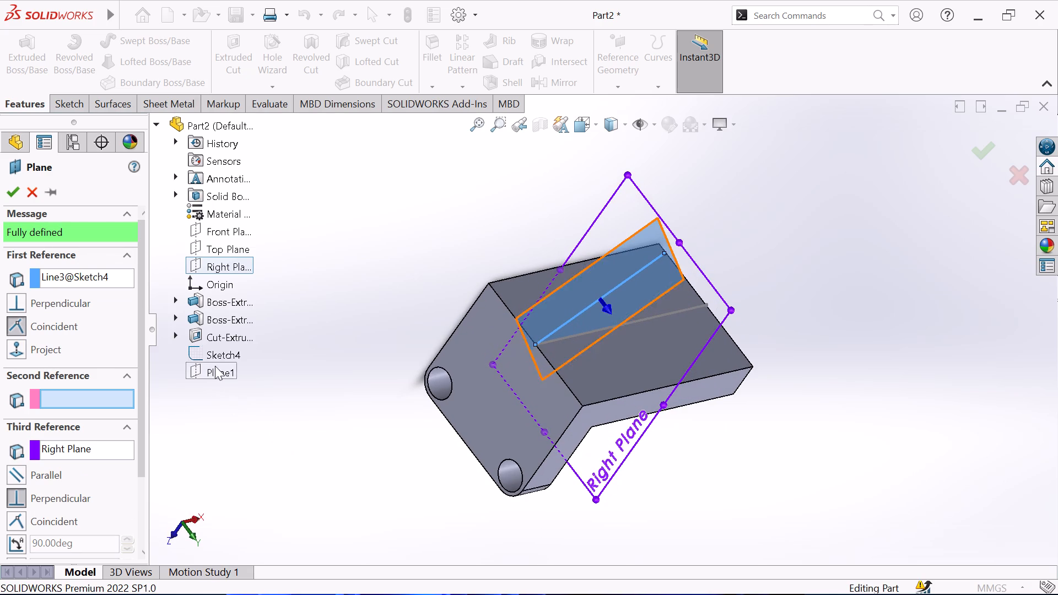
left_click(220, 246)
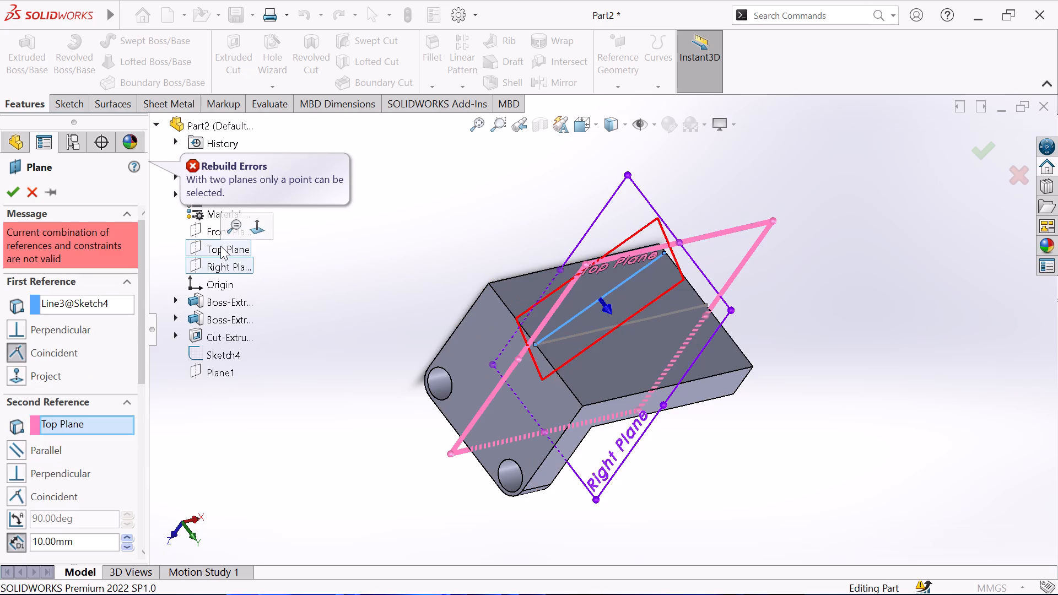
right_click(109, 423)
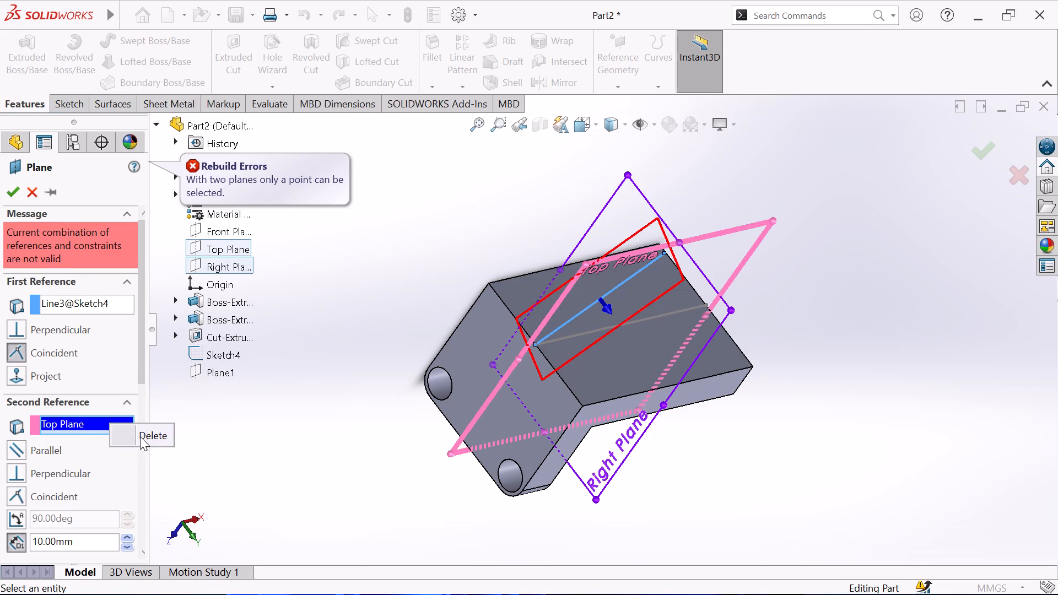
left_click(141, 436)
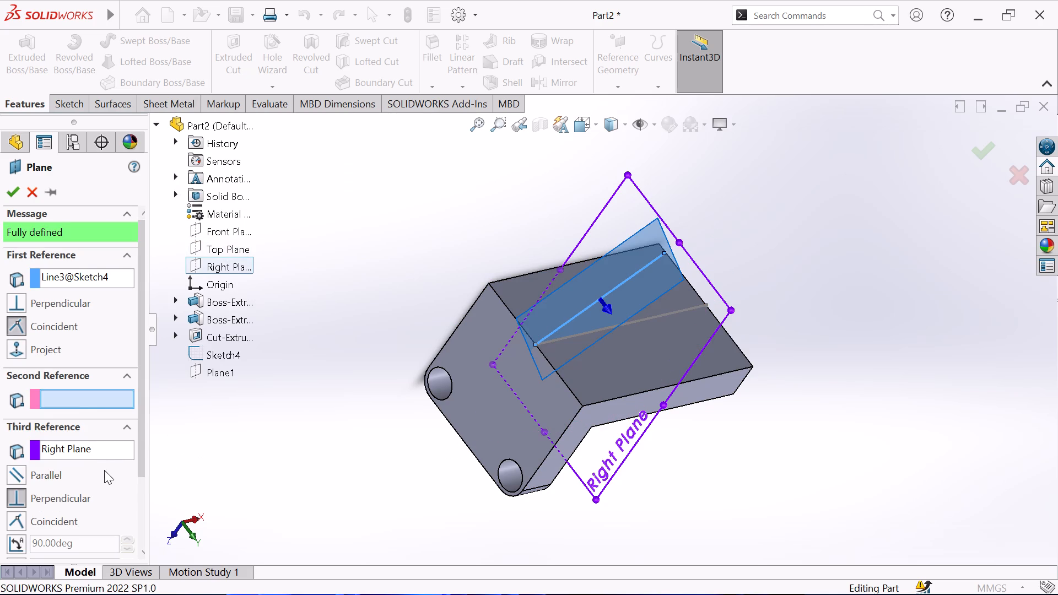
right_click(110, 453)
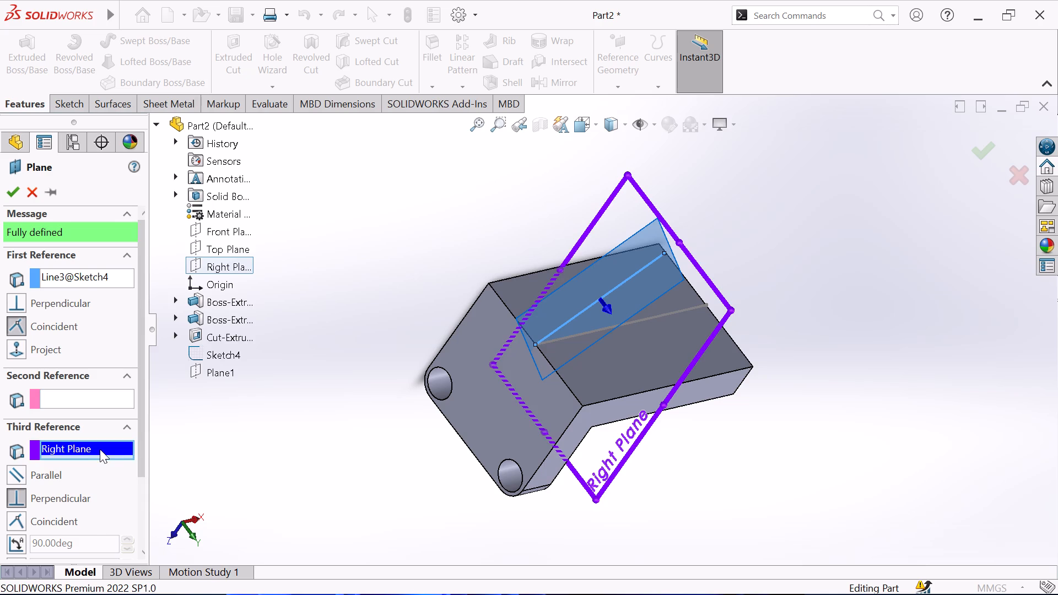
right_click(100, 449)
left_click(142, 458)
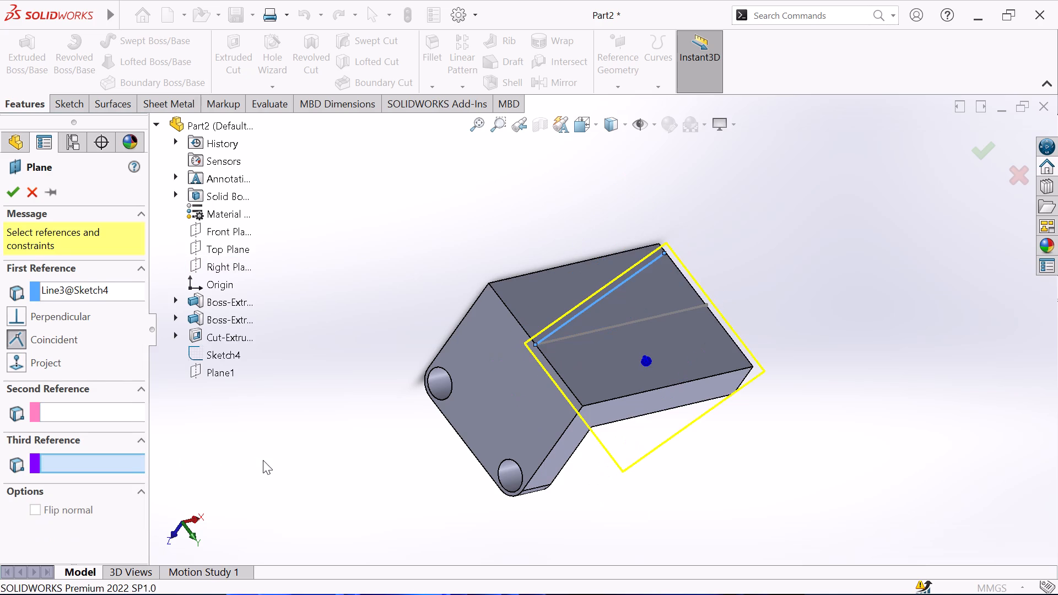
Create the reference plane coincident with the 95 mm sloping sketch line and perpendicular to the Top Plane.
middle_click_drag(263, 461, 245, 477)
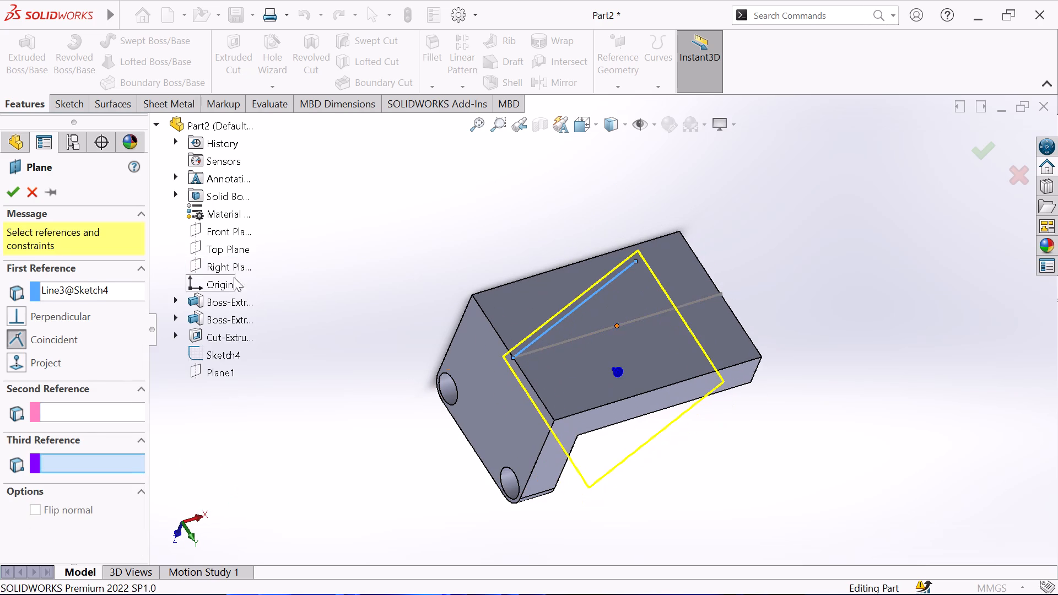
left_click(223, 247)
middle_click_drag(299, 335, 330, 324)
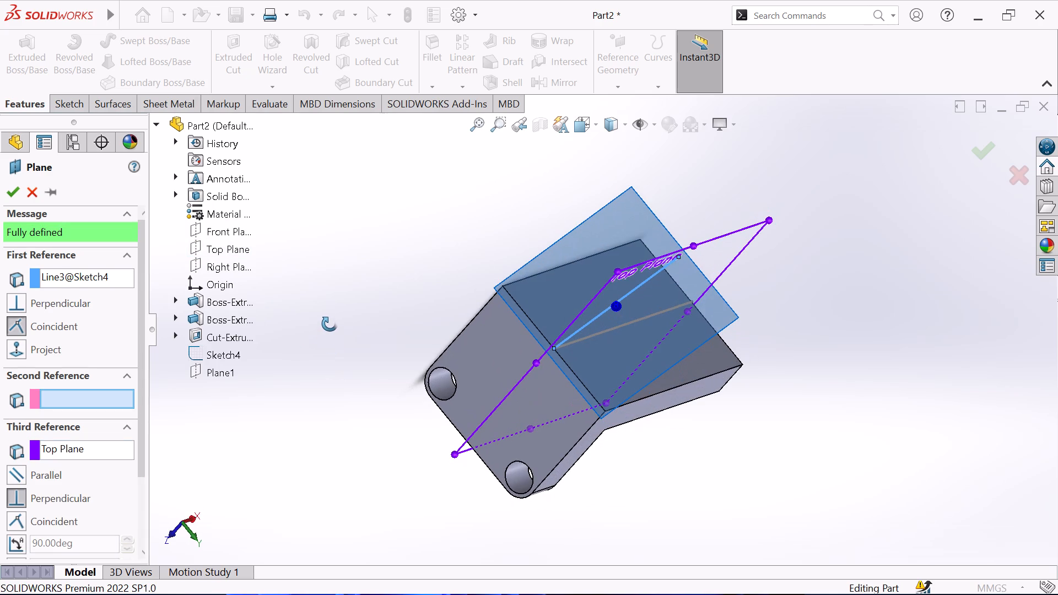
middle_click_drag(330, 324, 330, 331)
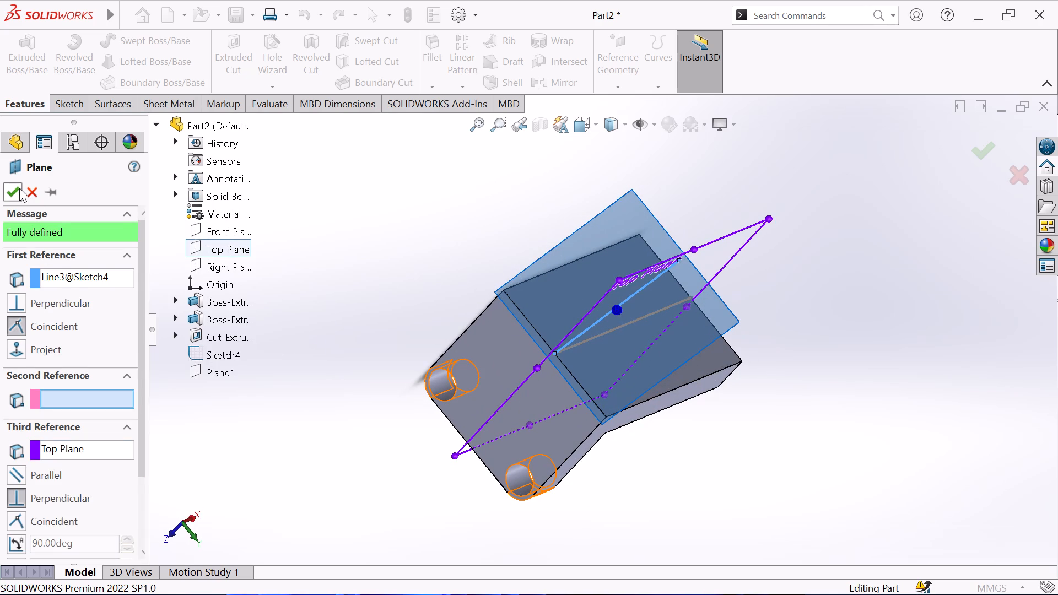
left_click(16, 188)
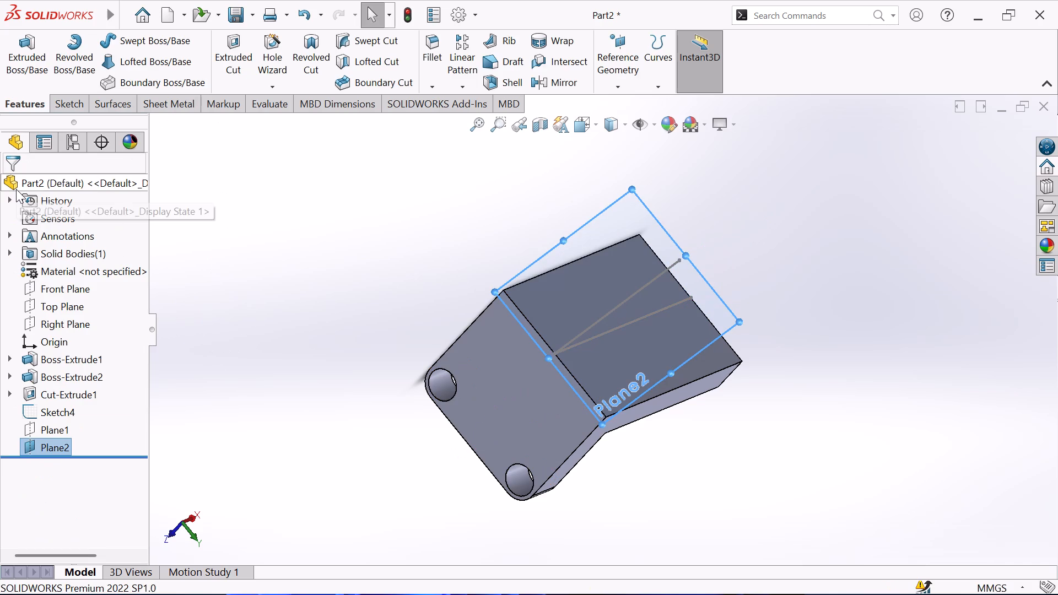
Start a sketch on the new reference plane that is perpendicular to the Top Plane.
left_click(74, 104)
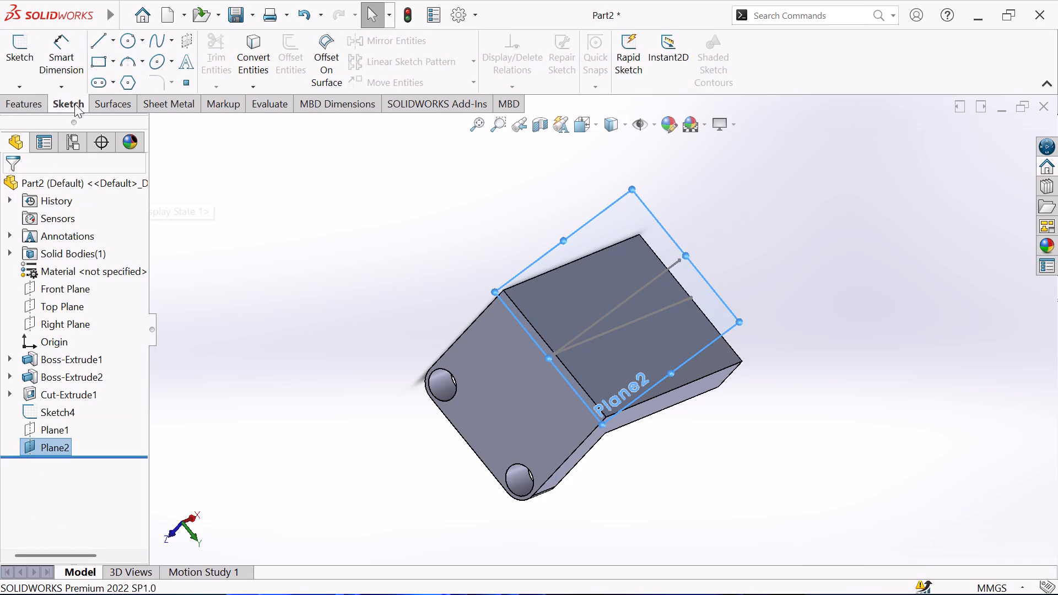
left_click(21, 35)
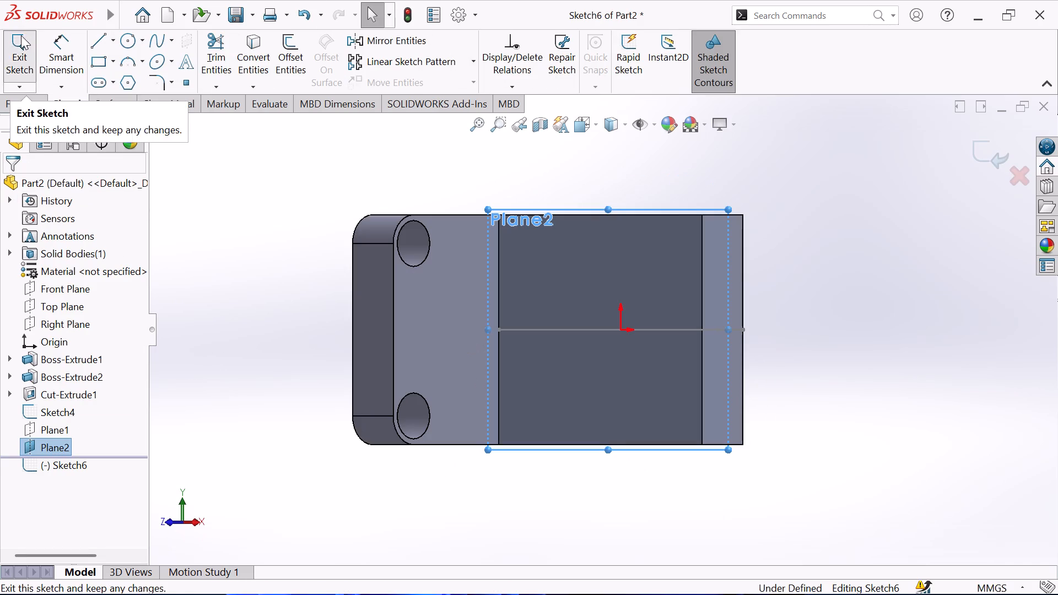
scroll(571, 314, "up", 1)
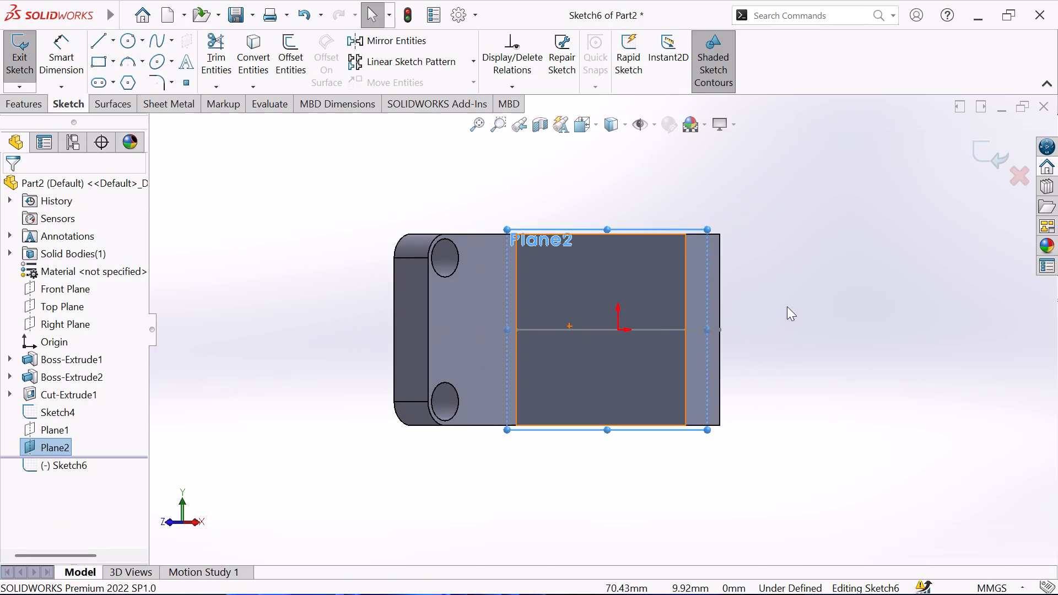
middle_click_drag(795, 305, 701, 352)
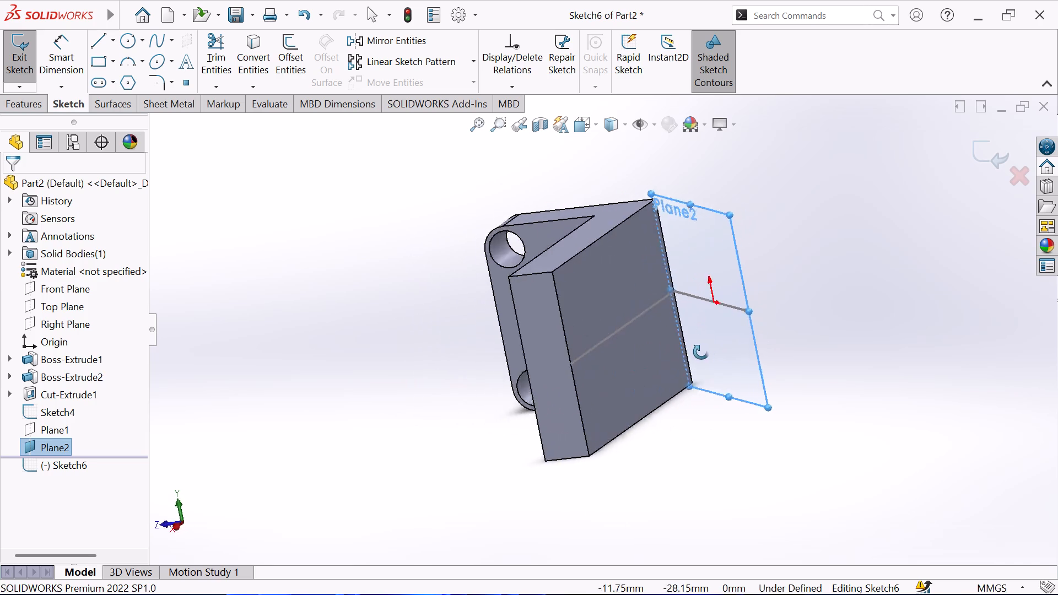
middle_click_drag(701, 352, 584, 363)
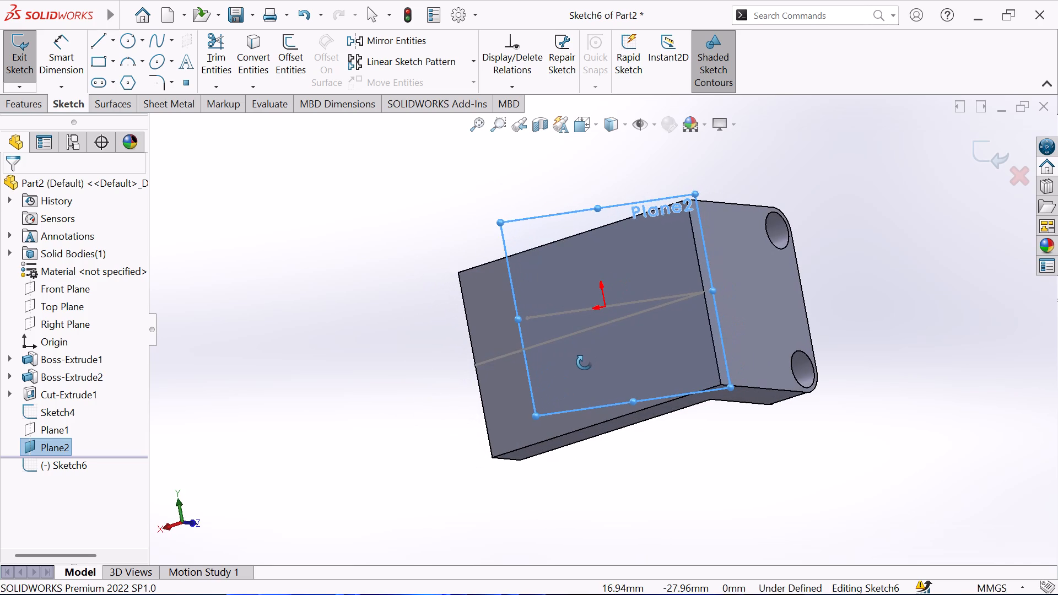
middle_click_drag(584, 363, 581, 367)
key("ctrl+8")
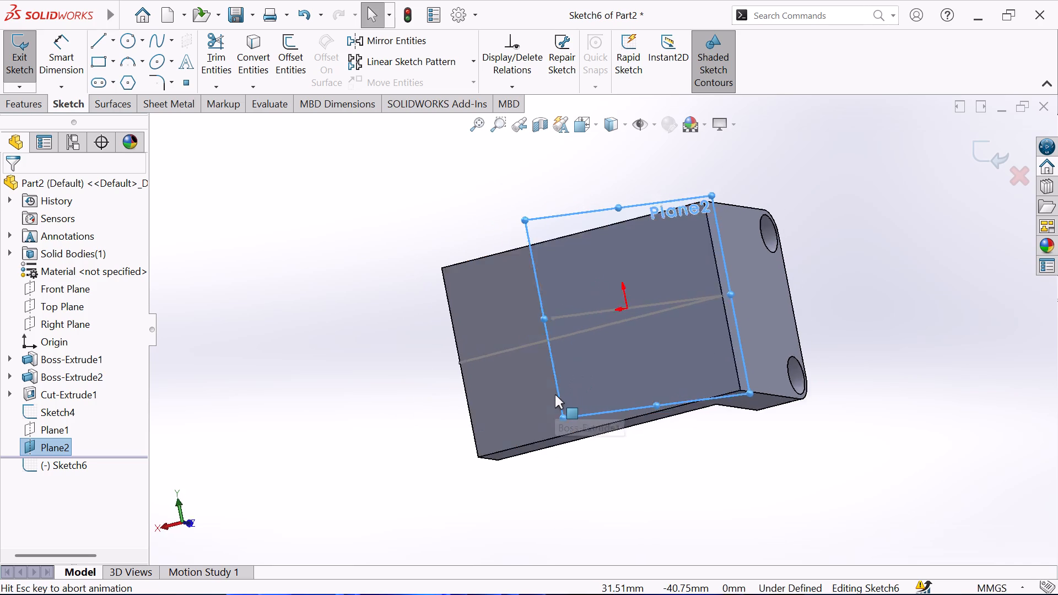
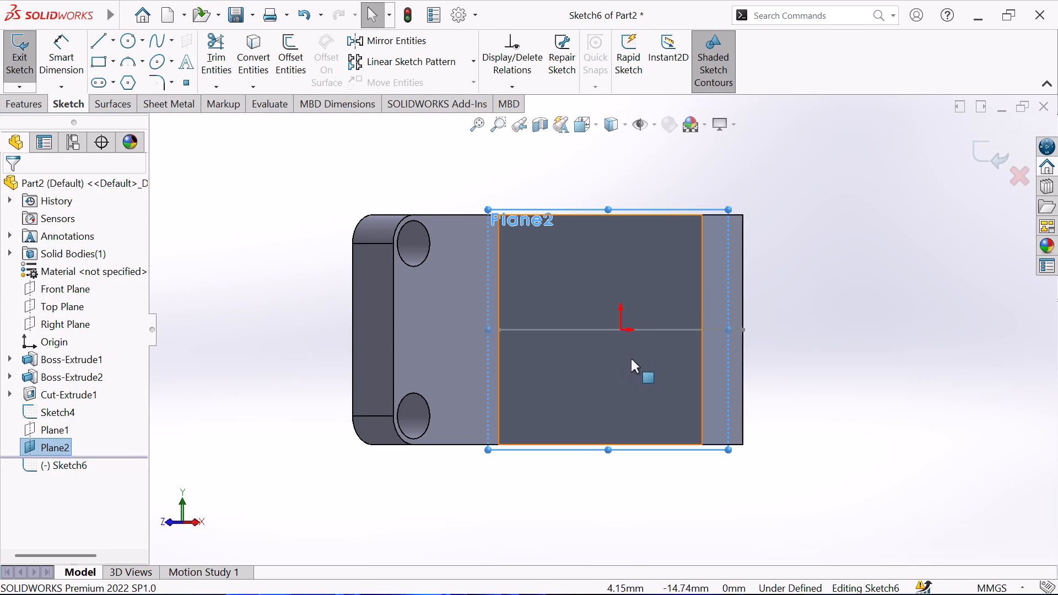
Sketch a circle of about 20 mm radius centred on the sloping guide line, reaching the line's outer end.
left_click(129, 41)
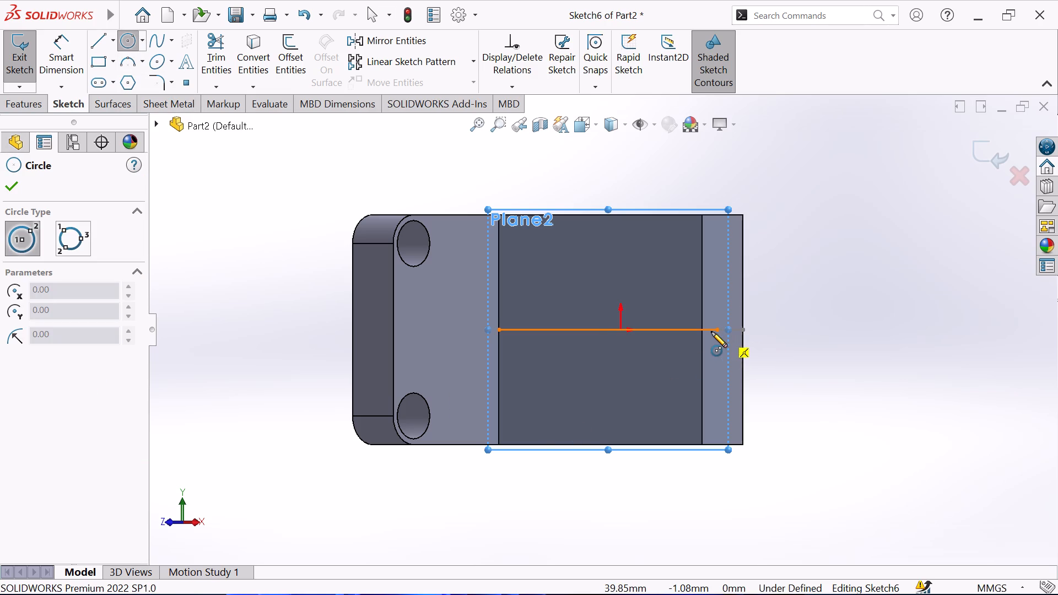
middle_click_drag(779, 332, 780, 349)
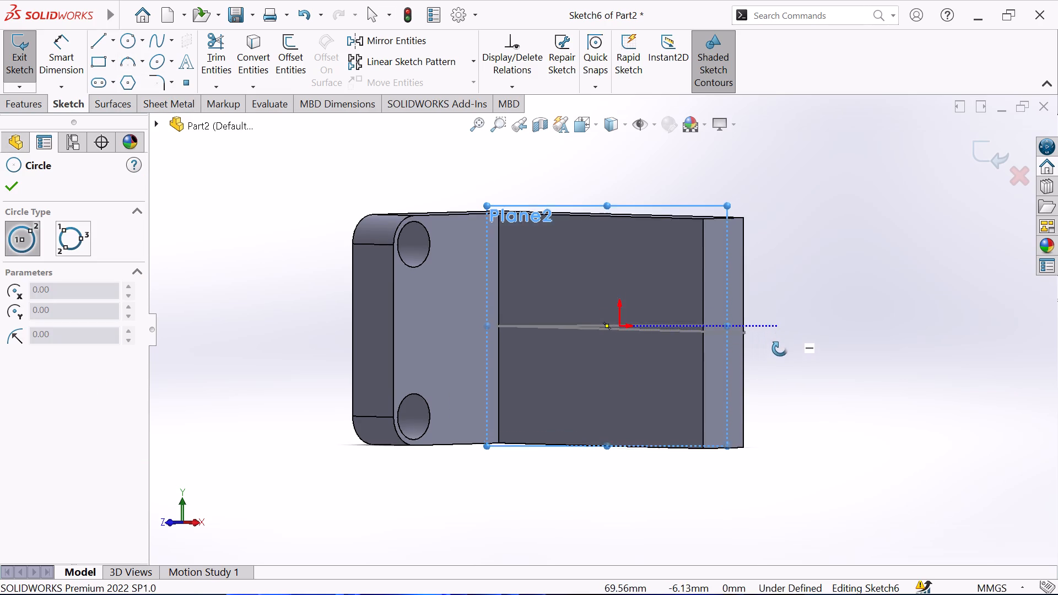
middle_click_drag(780, 349, 729, 413)
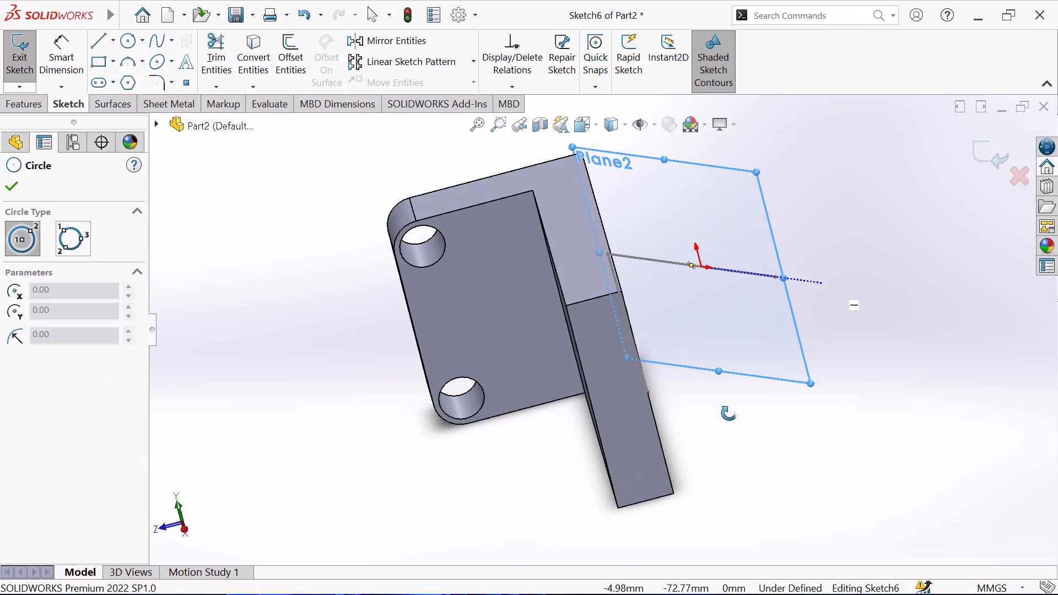
middle_click_drag(729, 413, 776, 340)
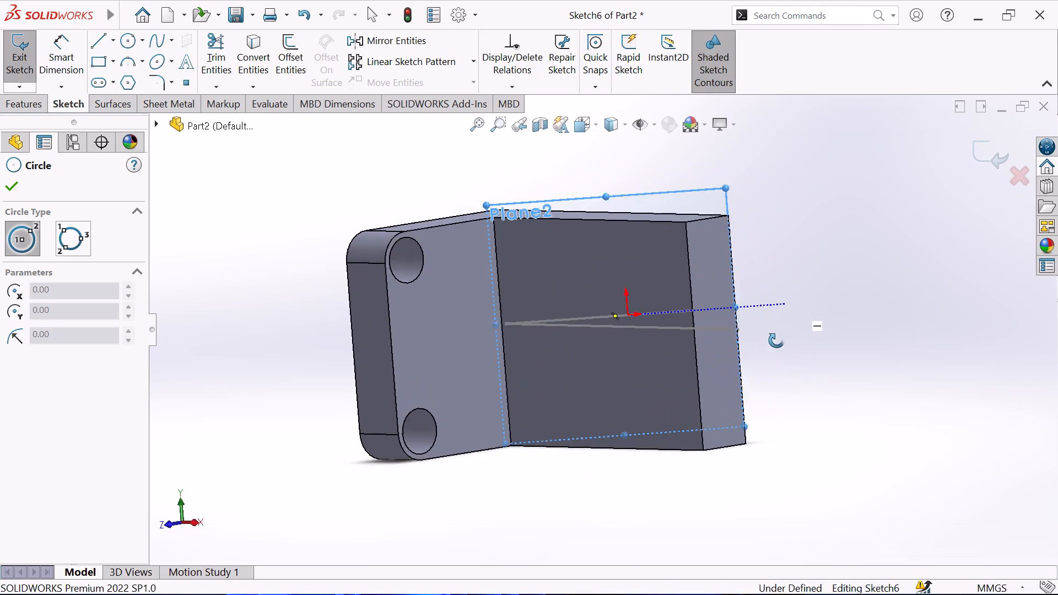
middle_click_drag(776, 340, 802, 317)
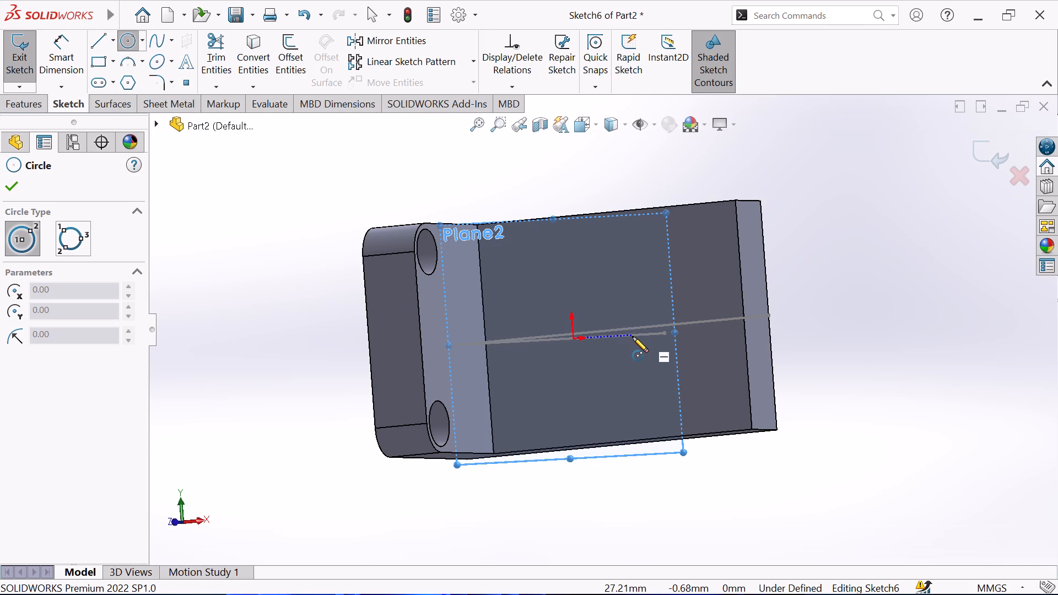
key("ctrl+8")
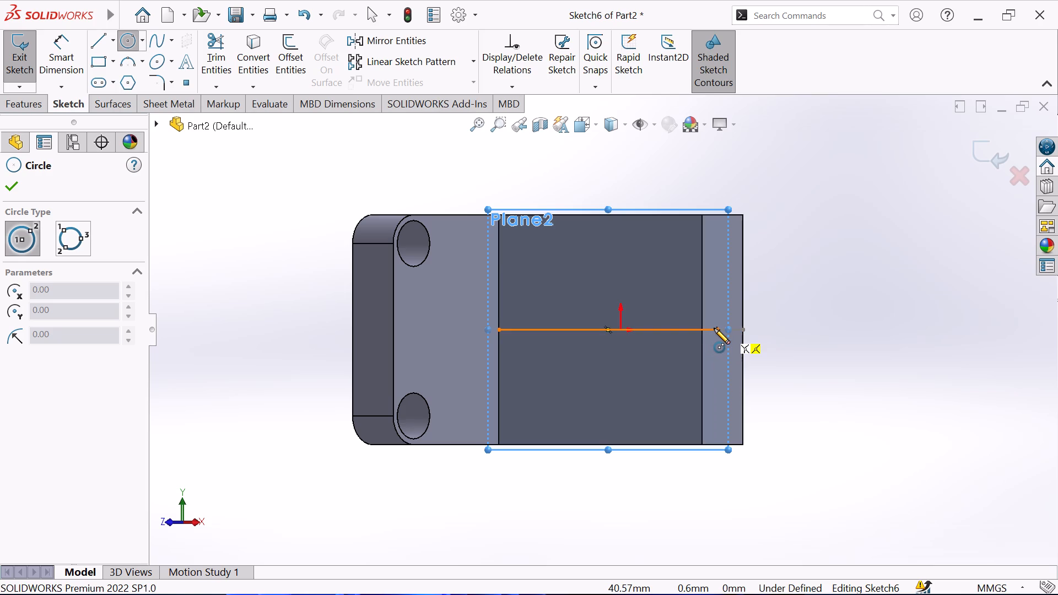
left_click(671, 329)
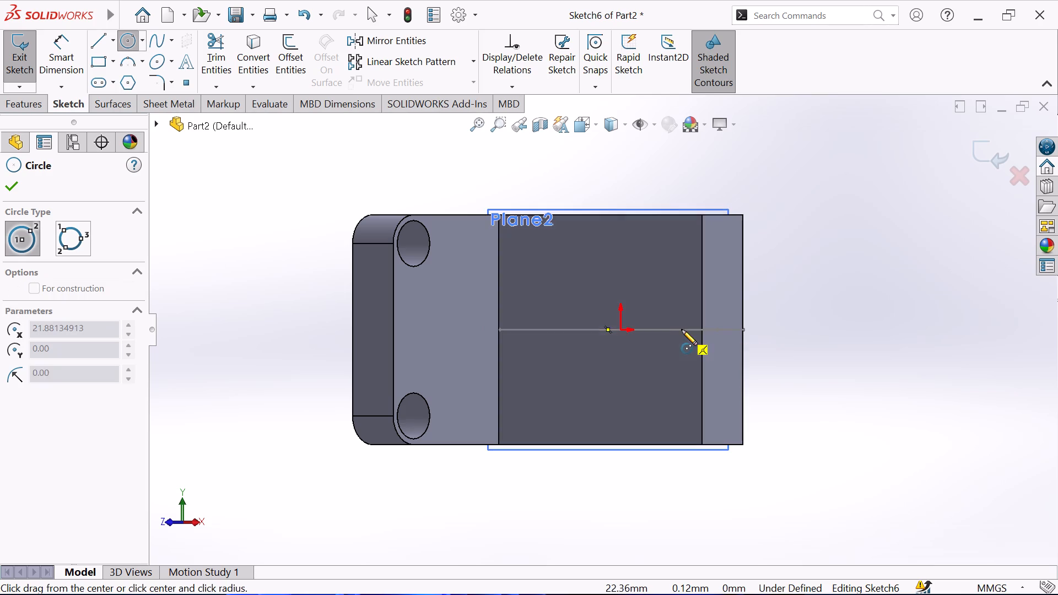
left_click(719, 329)
key("Escape")
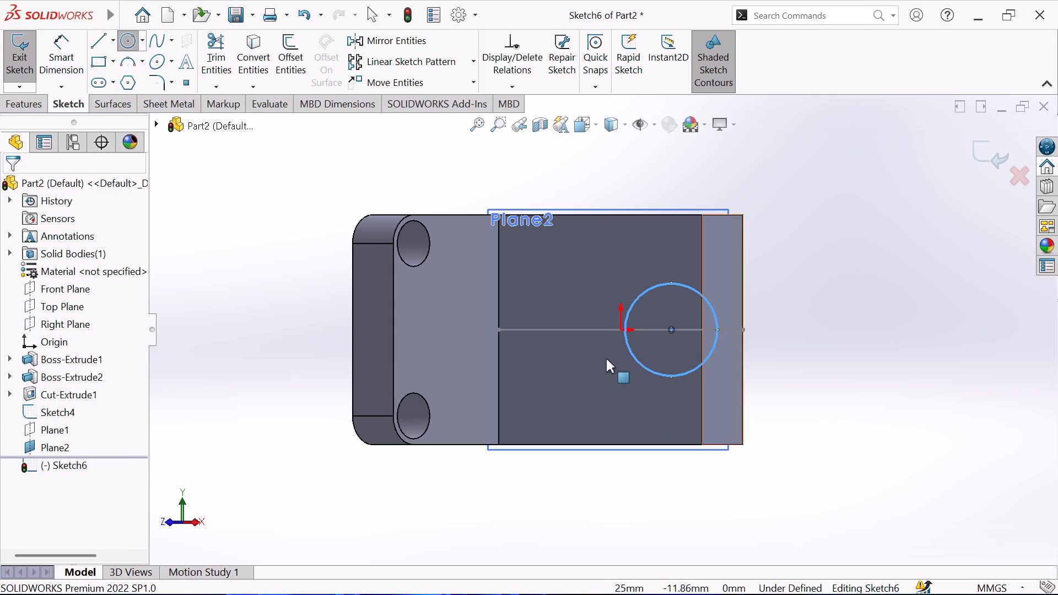
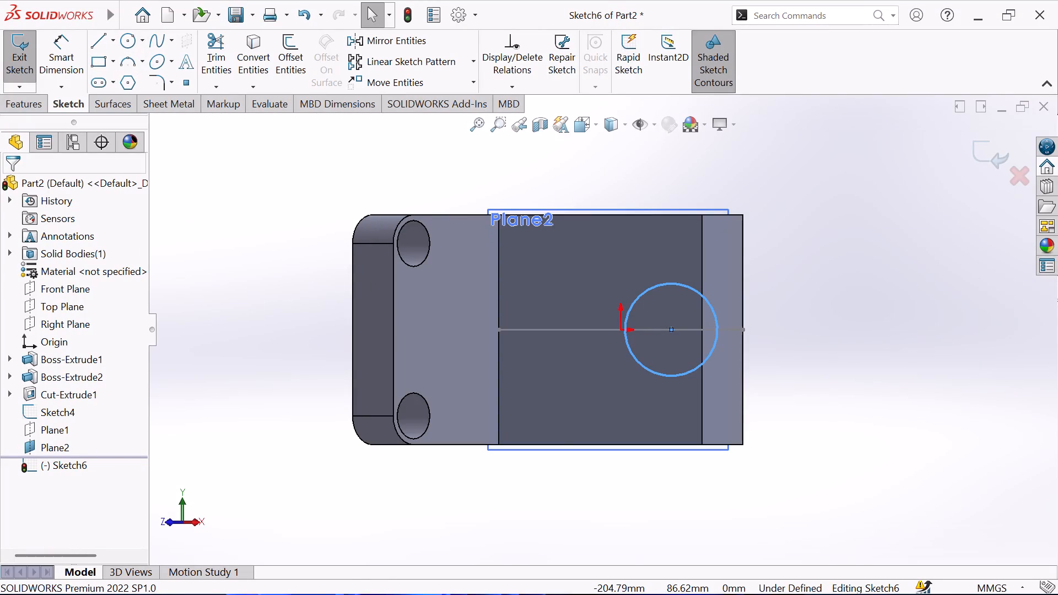
Sketch a corner rectangle about 85 mm long and 67 mm high, starting on the edge where the guide line begins and enclosing that line.
left_click(111, 64)
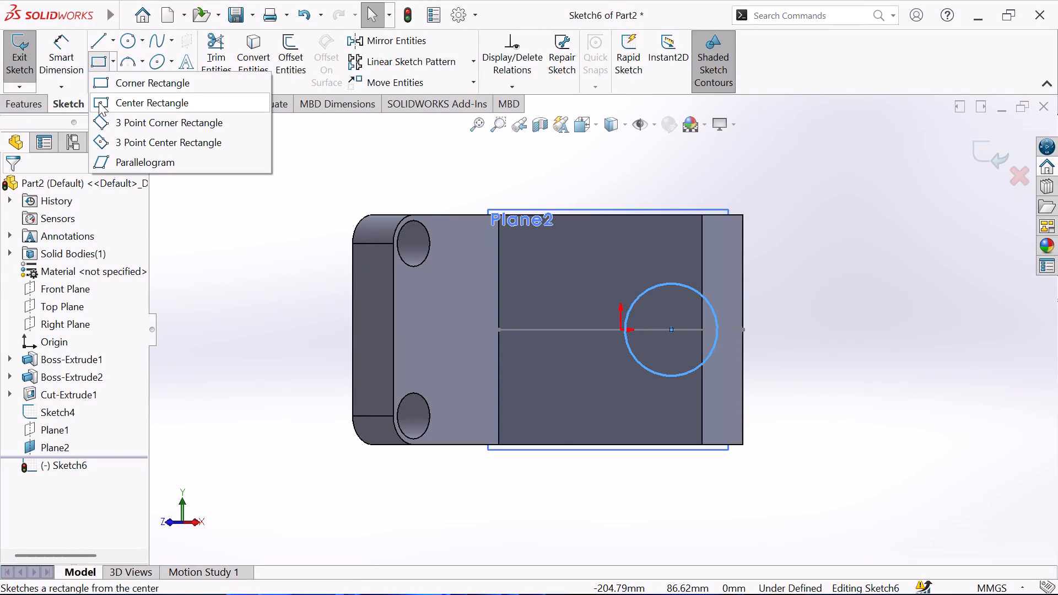
left_click(102, 61)
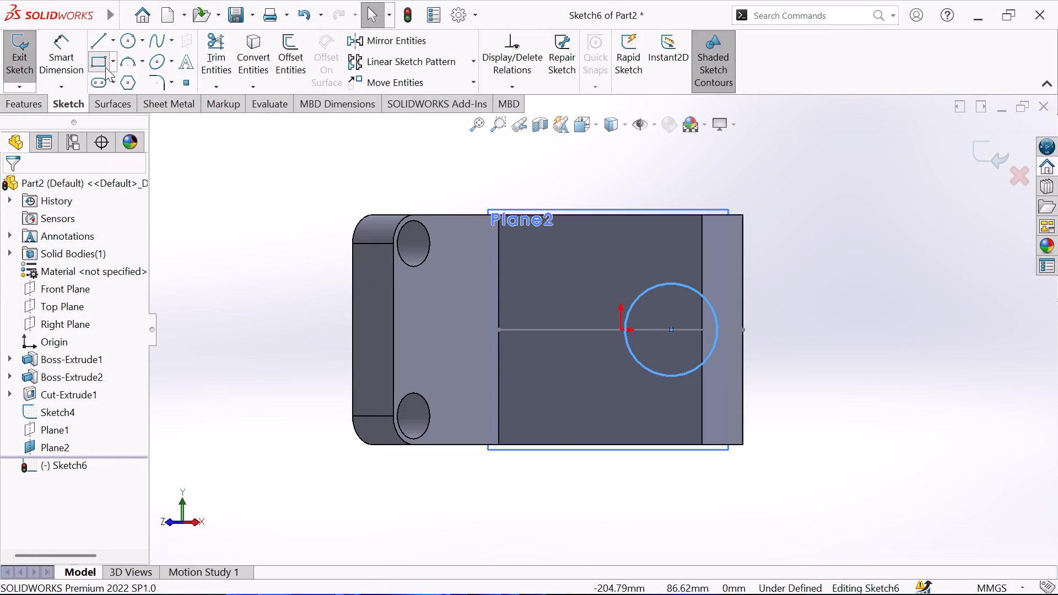
left_click(498, 255)
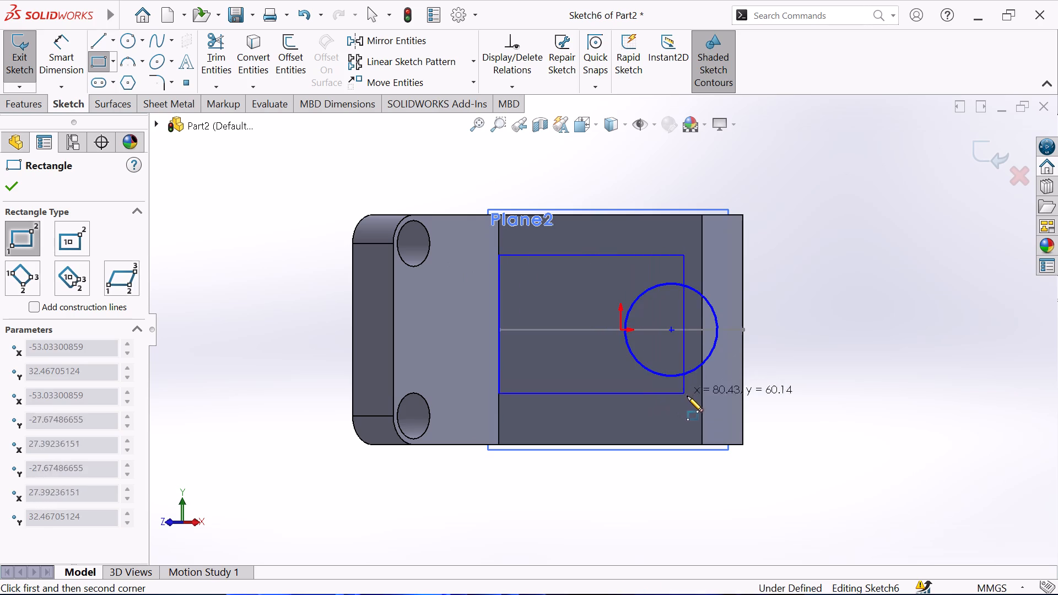
left_click(695, 409)
key("Escape")
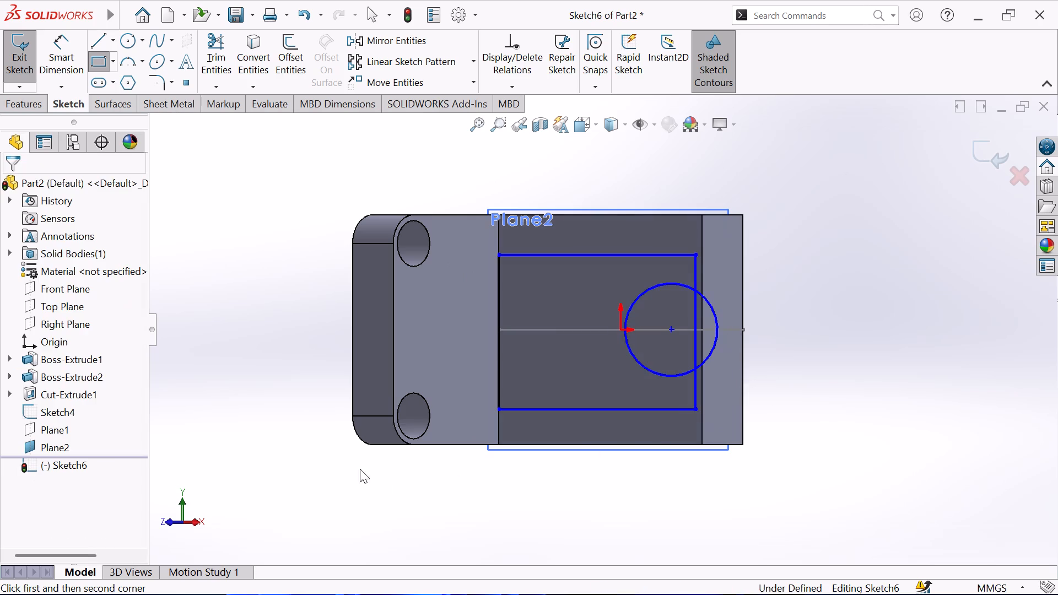
Delete the circle centred on the guide line.
left_click(650, 372)
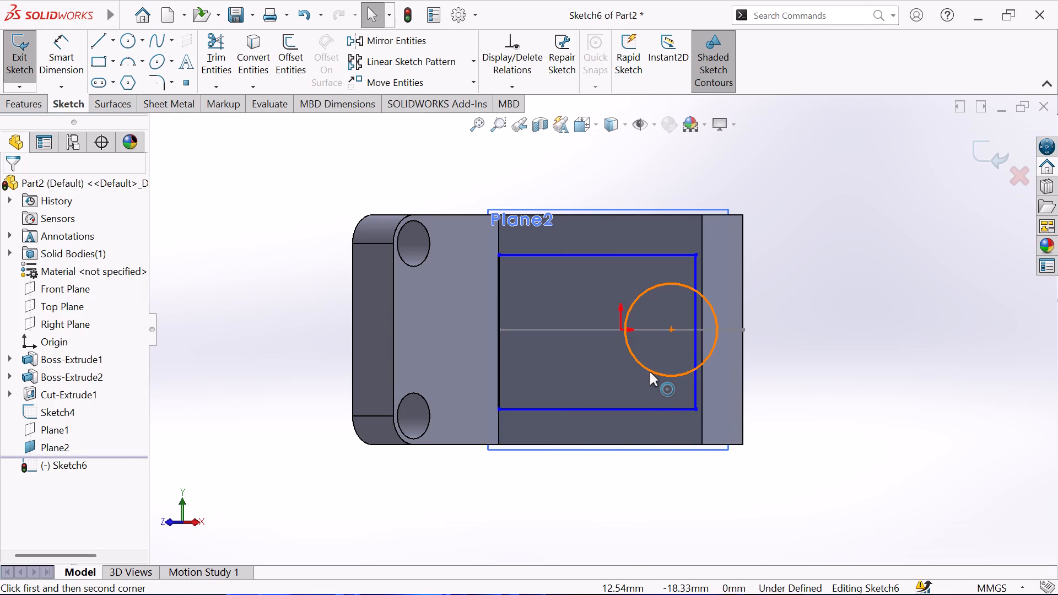
key("Delete")
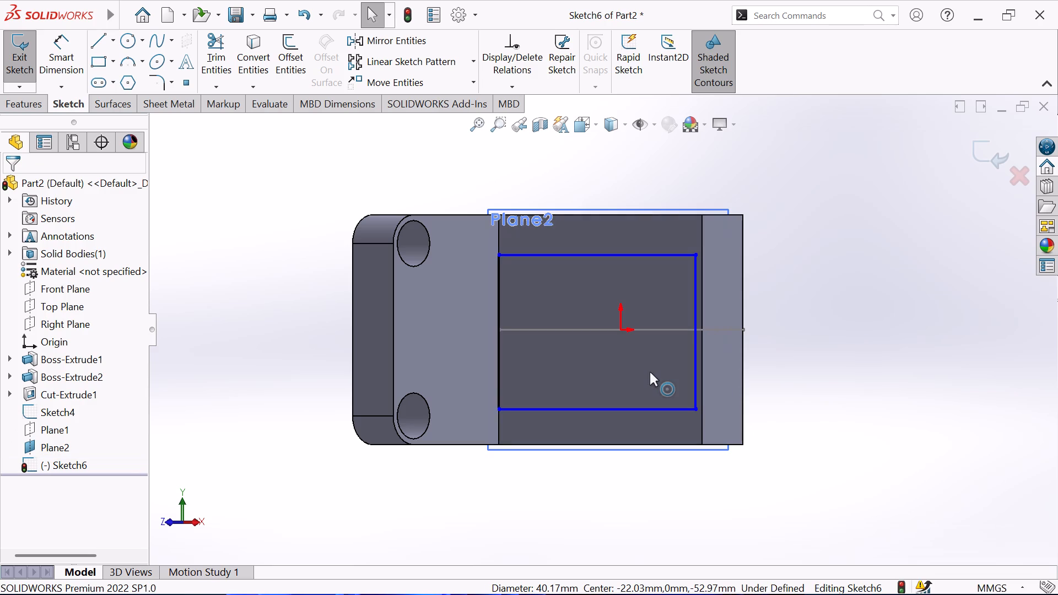
Dimension the rectangle's lower and upper sides 20 mm from the block's corresponding edges.
left_click(59, 46)
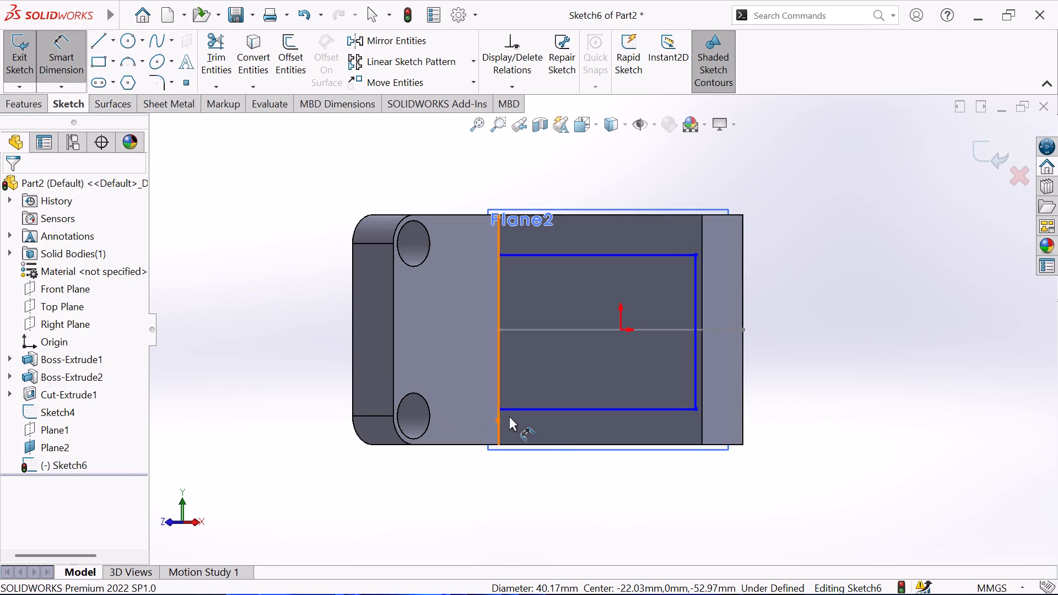
left_click(501, 410)
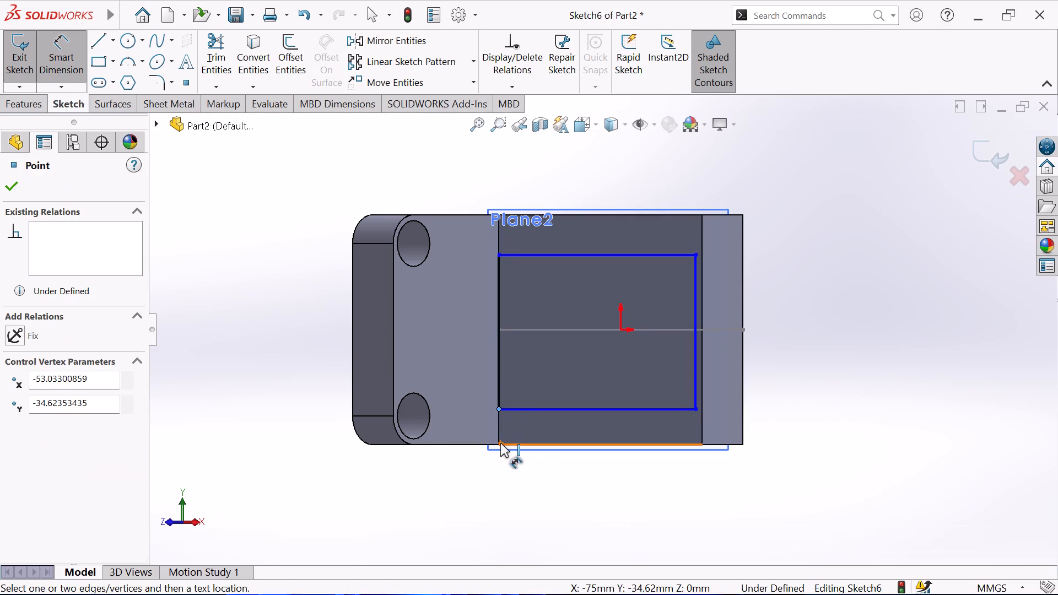
left_click(500, 443)
left_click(468, 424)
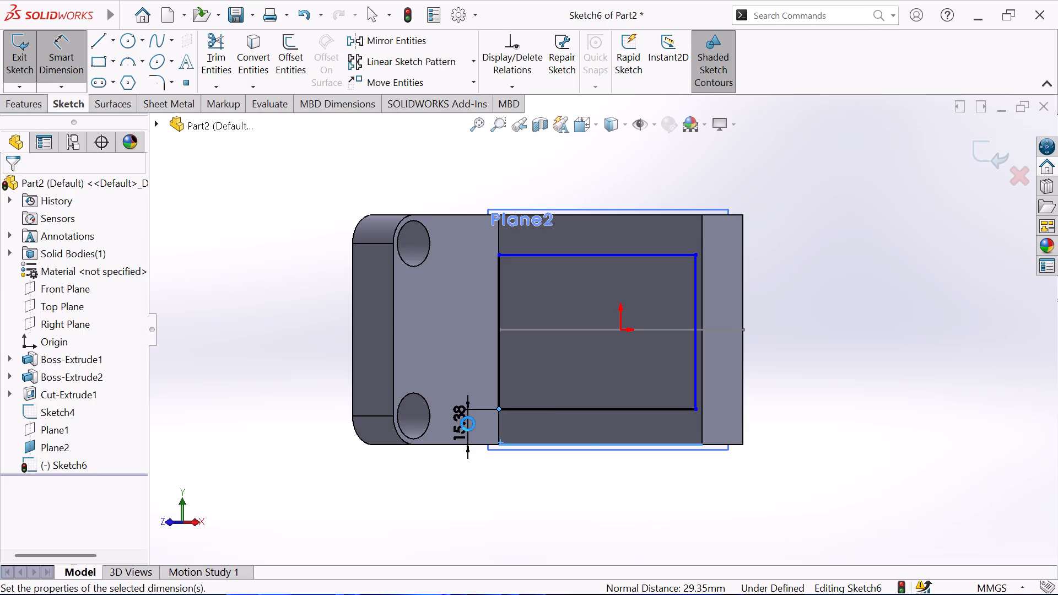
type("20")
key("Return")
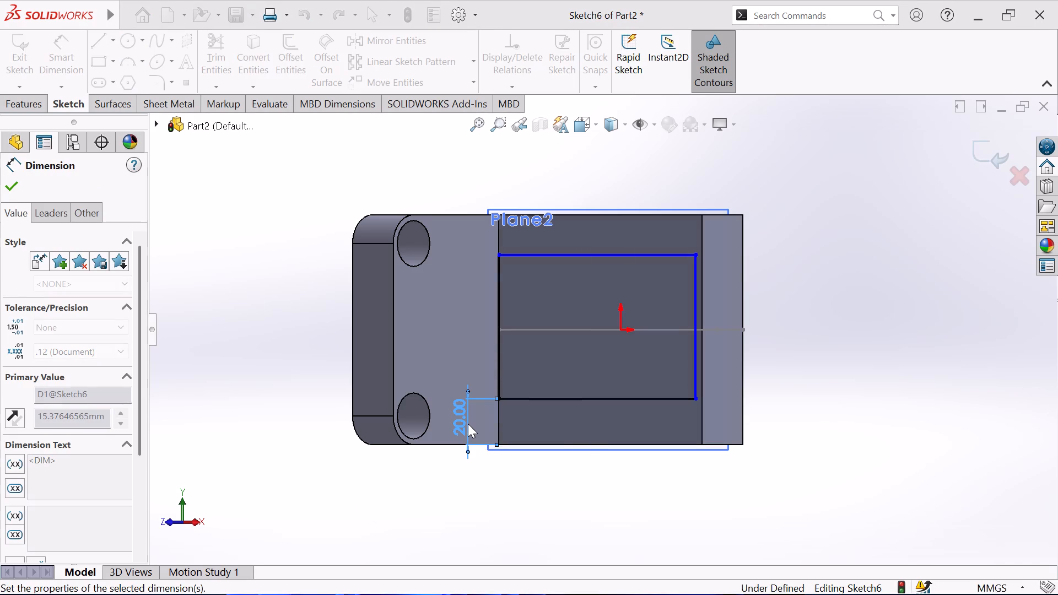
left_click(616, 213)
left_click(583, 253)
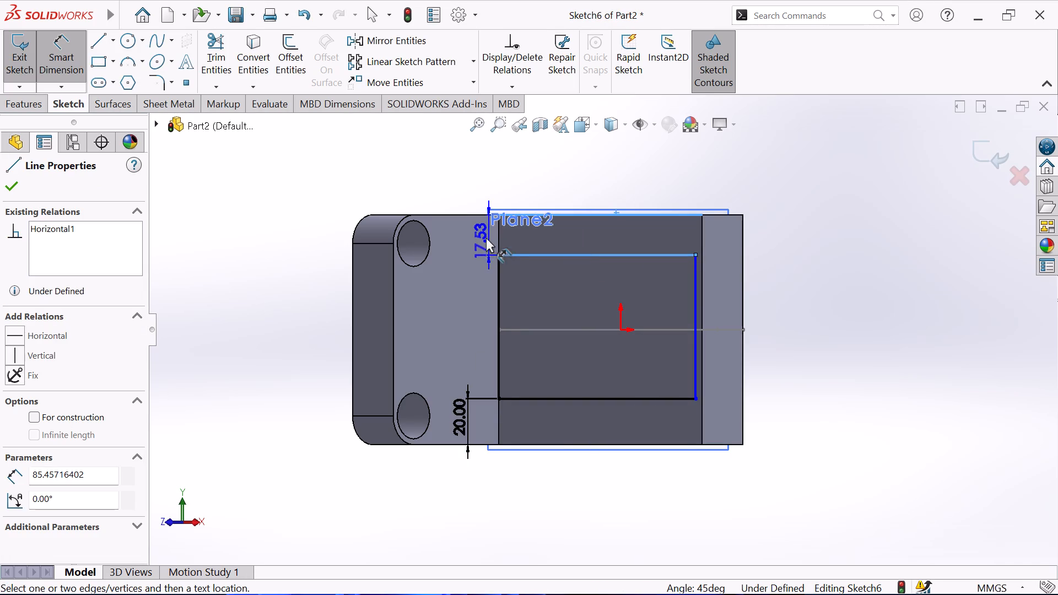
left_click(482, 234)
type("20")
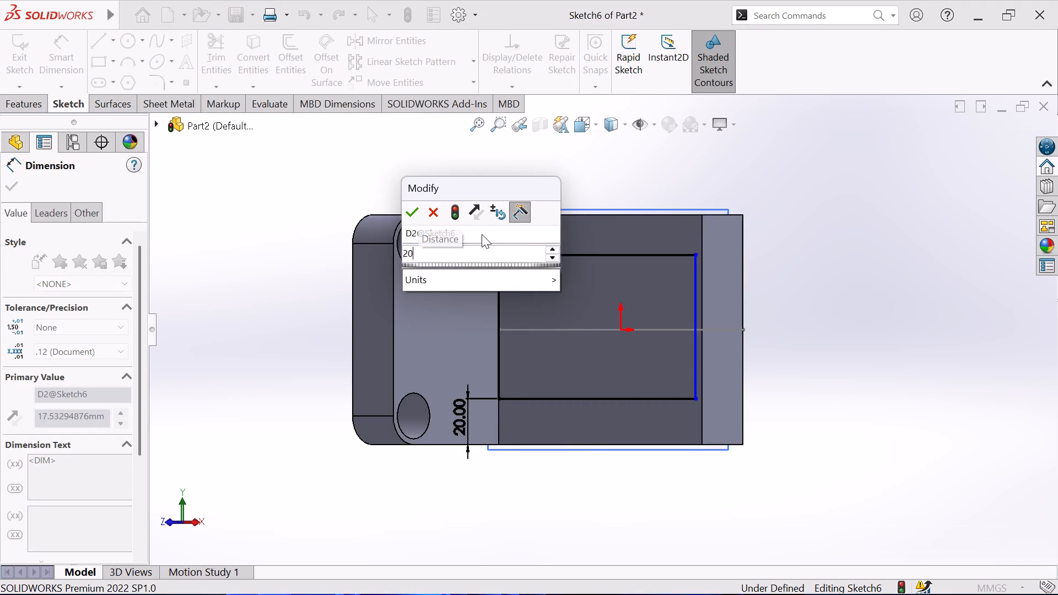
key("Return")
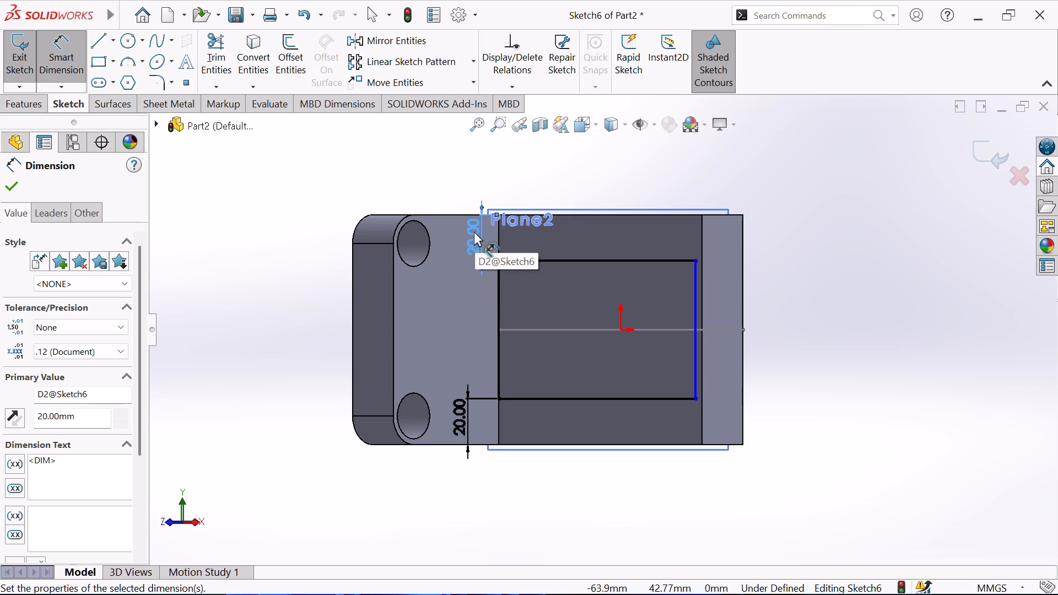
Set both of the rectangle's edge offsets, upper and lower, to 10 mm.
double_click(474, 231)
type("10")
key("Return")
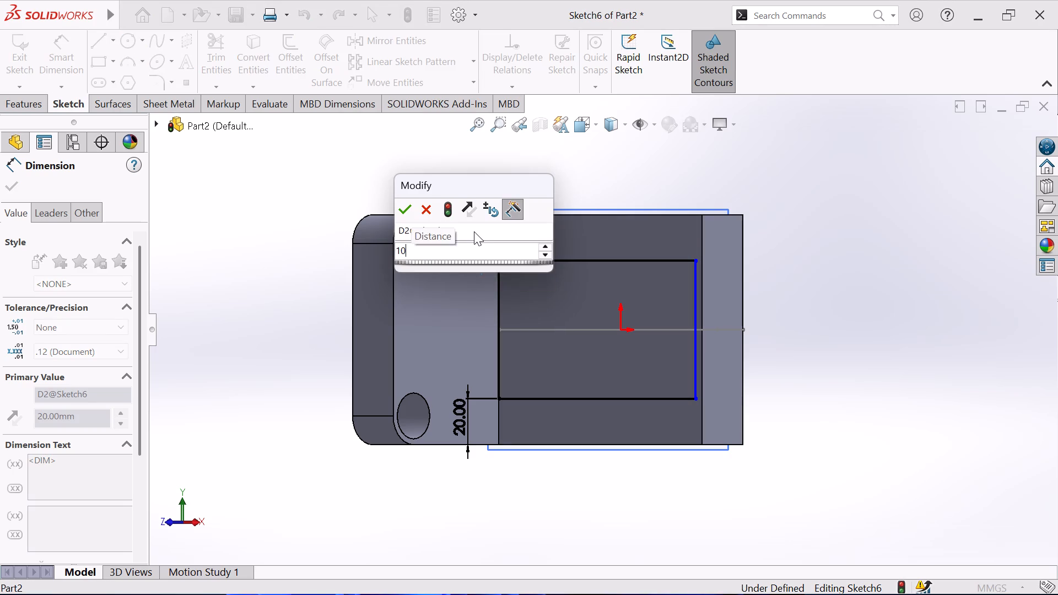
double_click(463, 431)
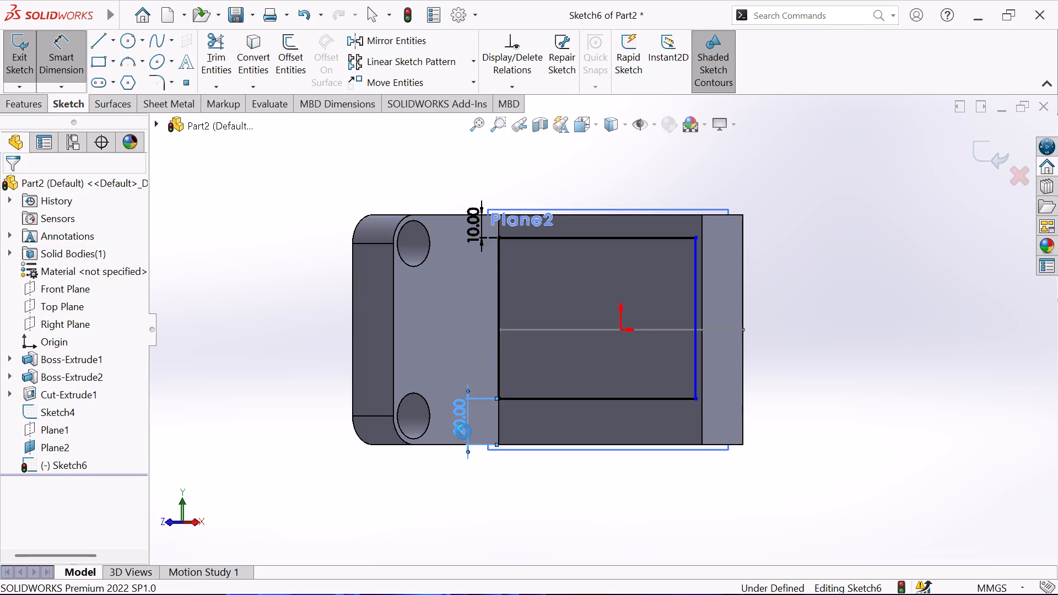
type("10")
key("Return")
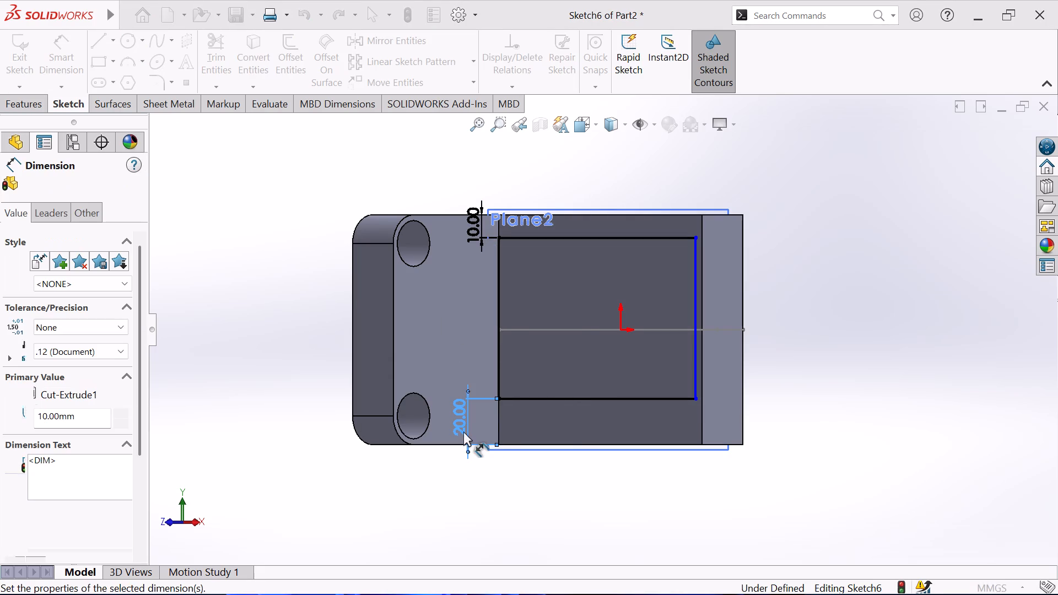
Dimension the rectangle's lower side to a length of 95 mm.
left_click(585, 420)
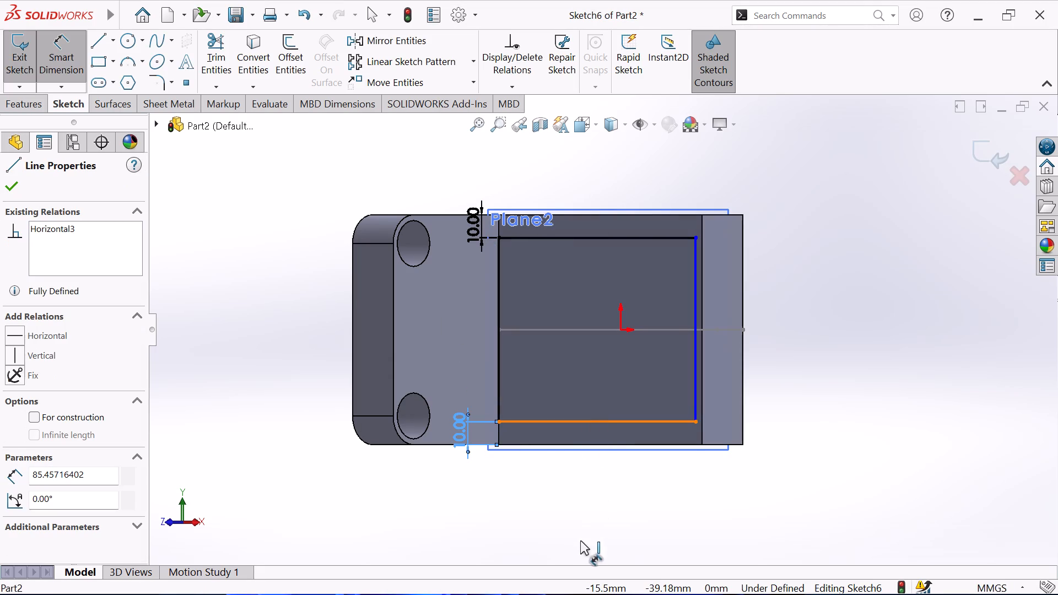
left_click(582, 521)
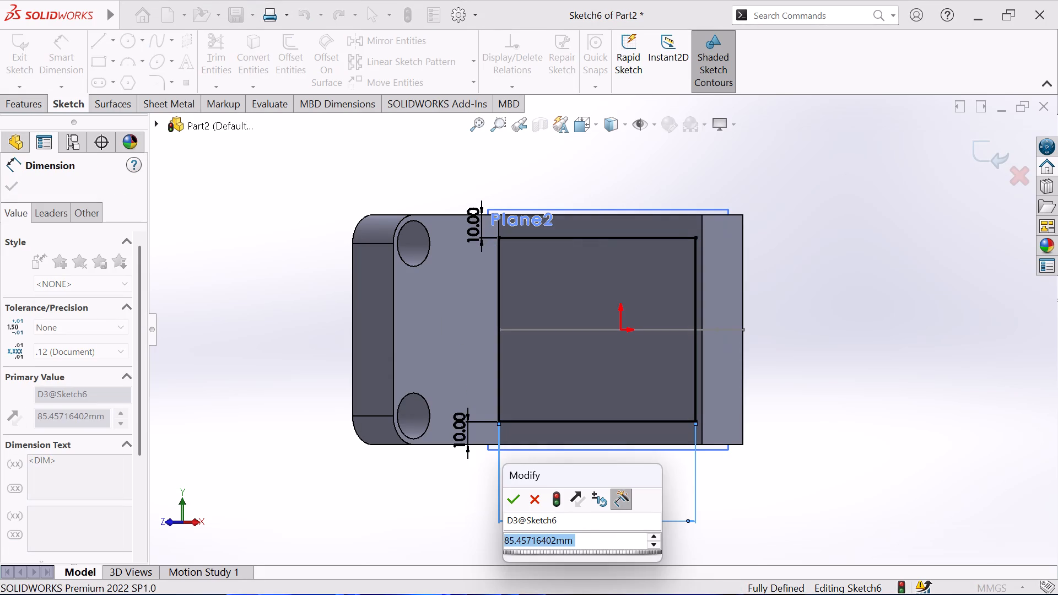
type("95")
key("Return")
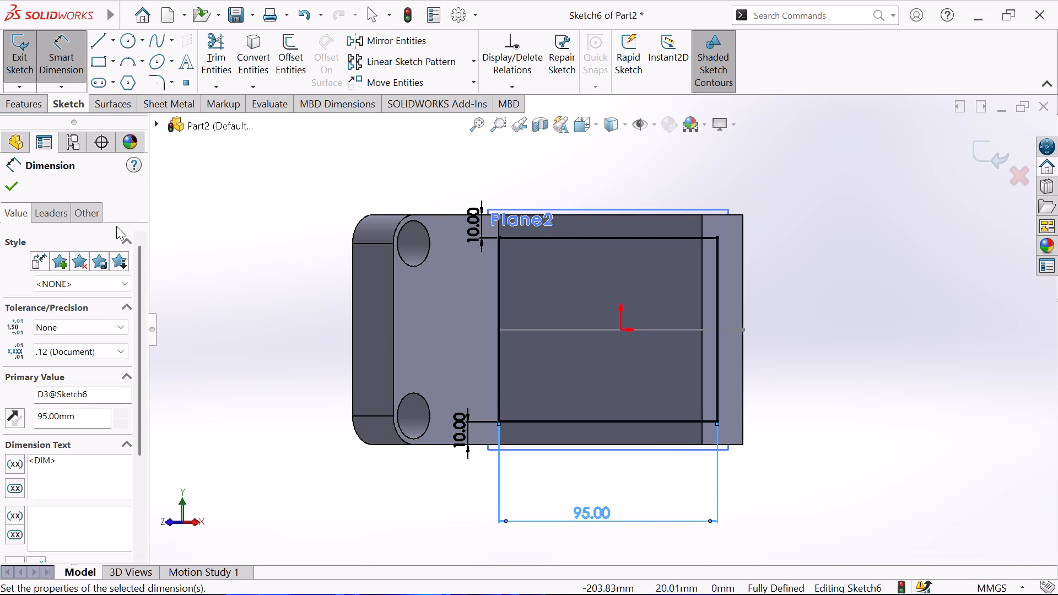
left_click(16, 192)
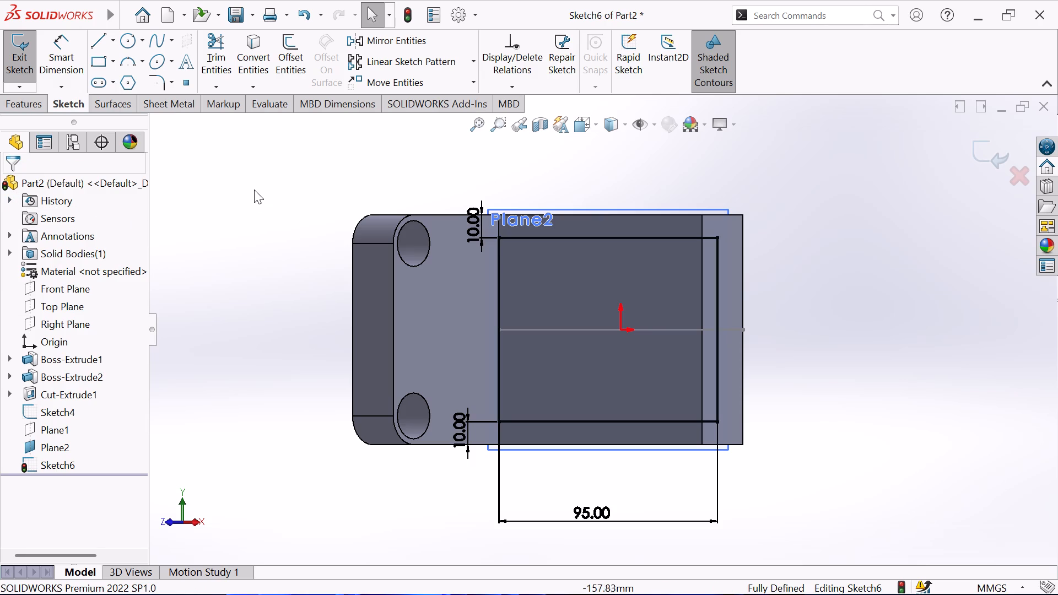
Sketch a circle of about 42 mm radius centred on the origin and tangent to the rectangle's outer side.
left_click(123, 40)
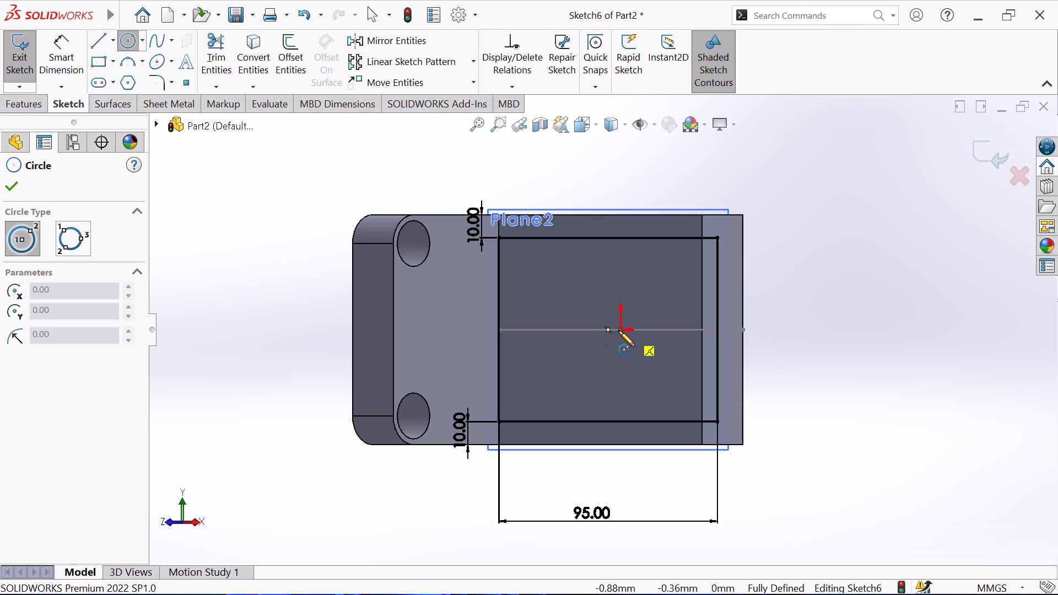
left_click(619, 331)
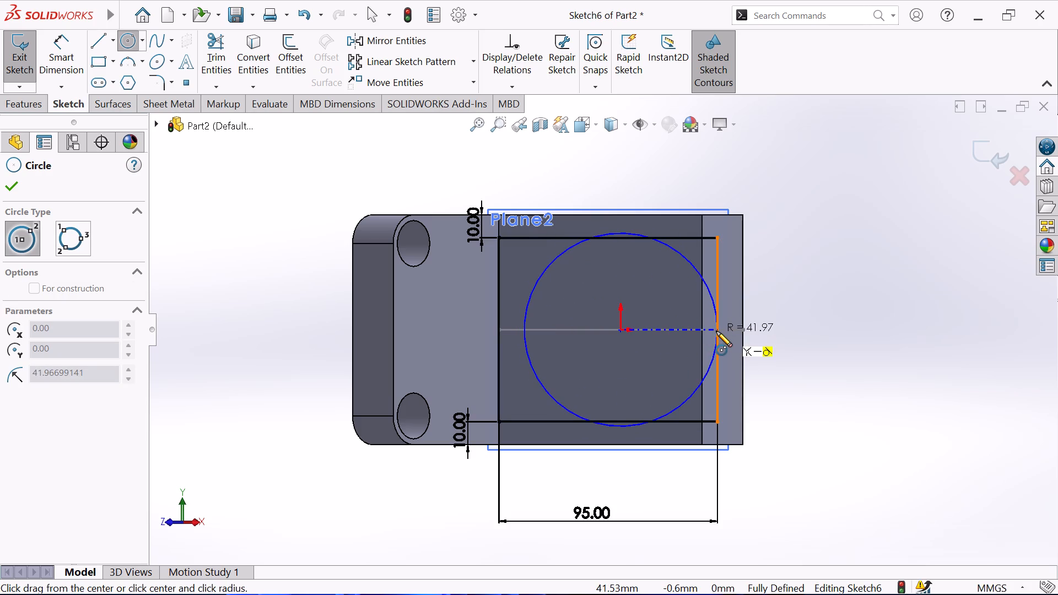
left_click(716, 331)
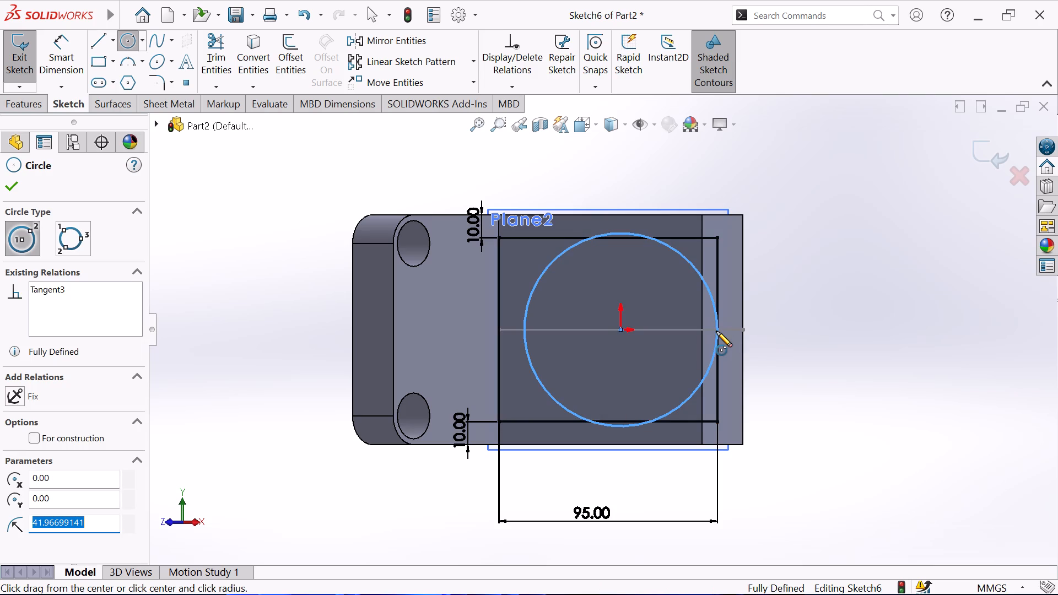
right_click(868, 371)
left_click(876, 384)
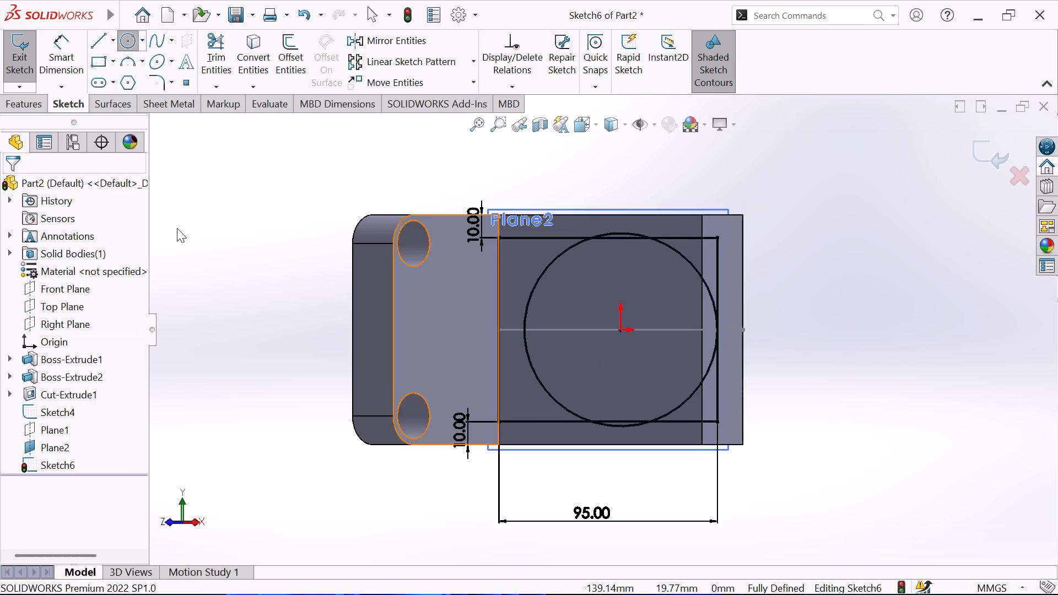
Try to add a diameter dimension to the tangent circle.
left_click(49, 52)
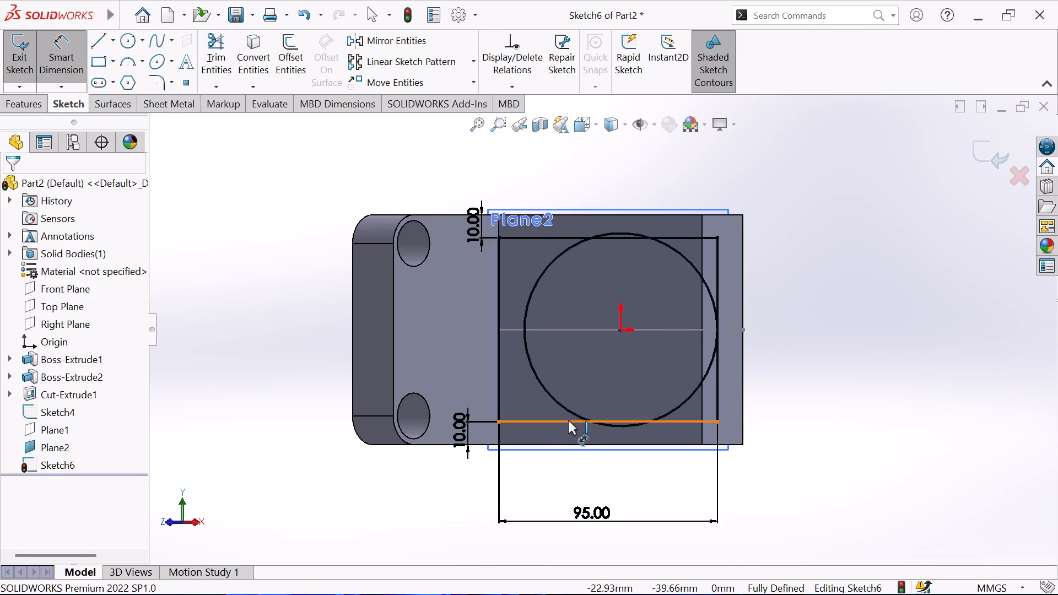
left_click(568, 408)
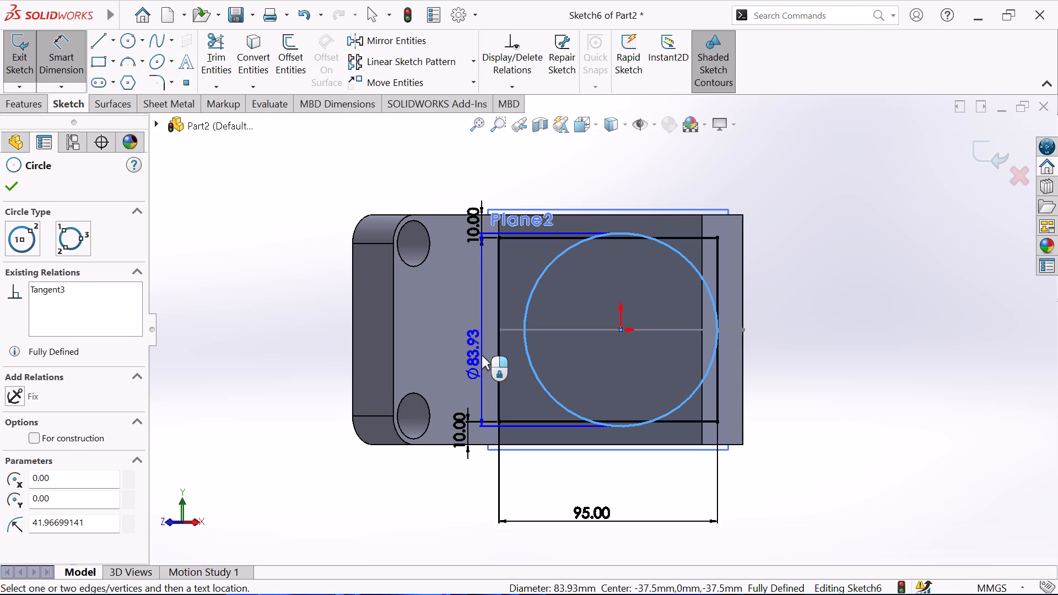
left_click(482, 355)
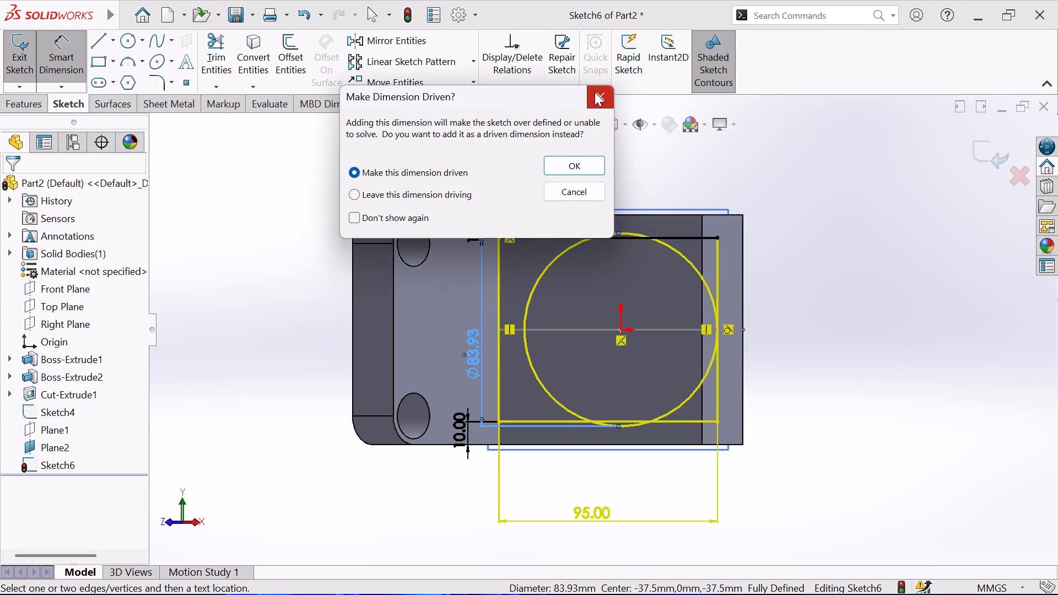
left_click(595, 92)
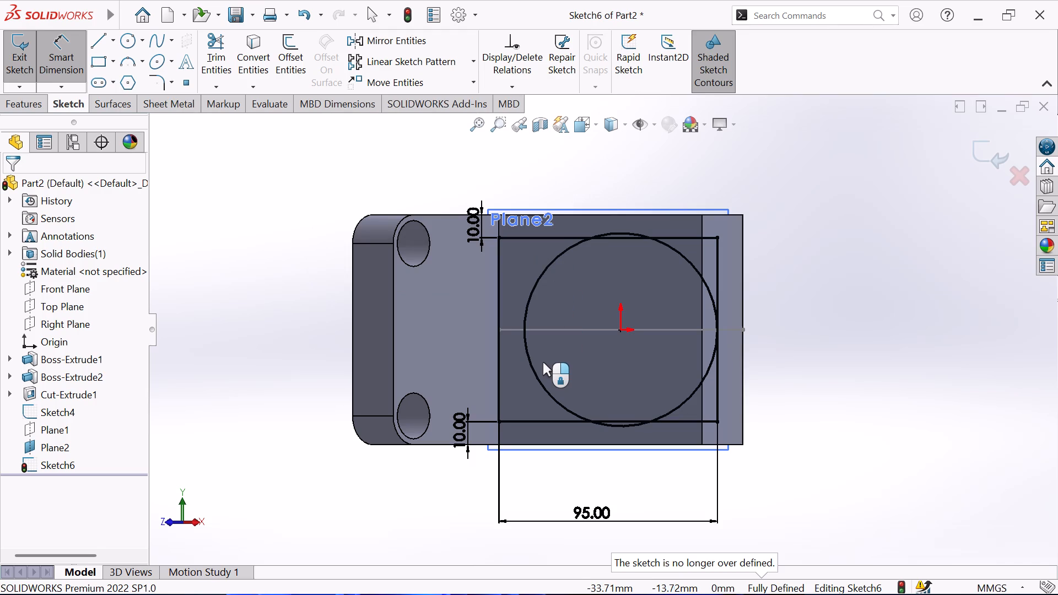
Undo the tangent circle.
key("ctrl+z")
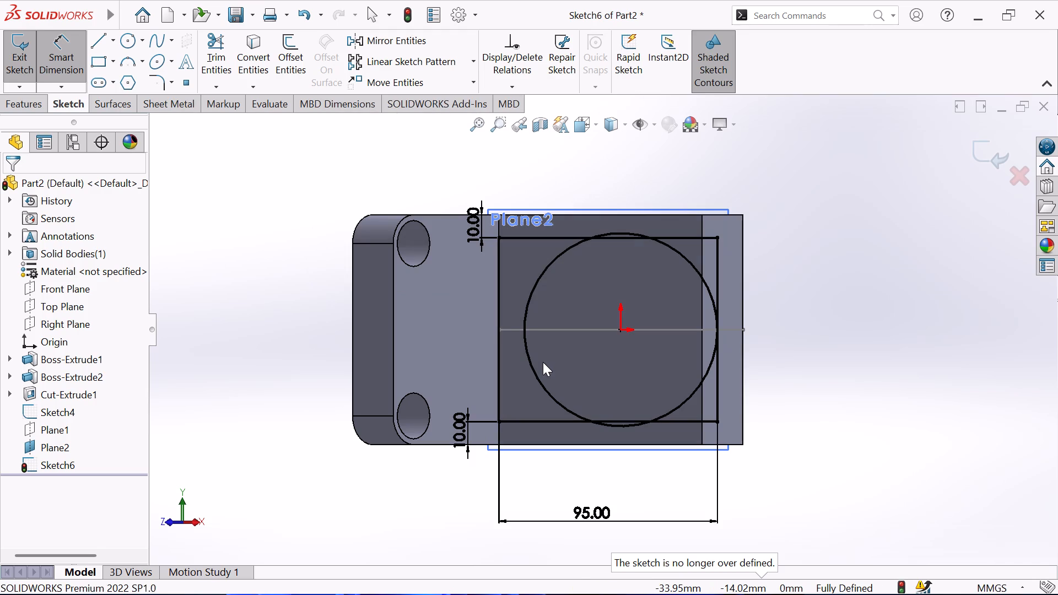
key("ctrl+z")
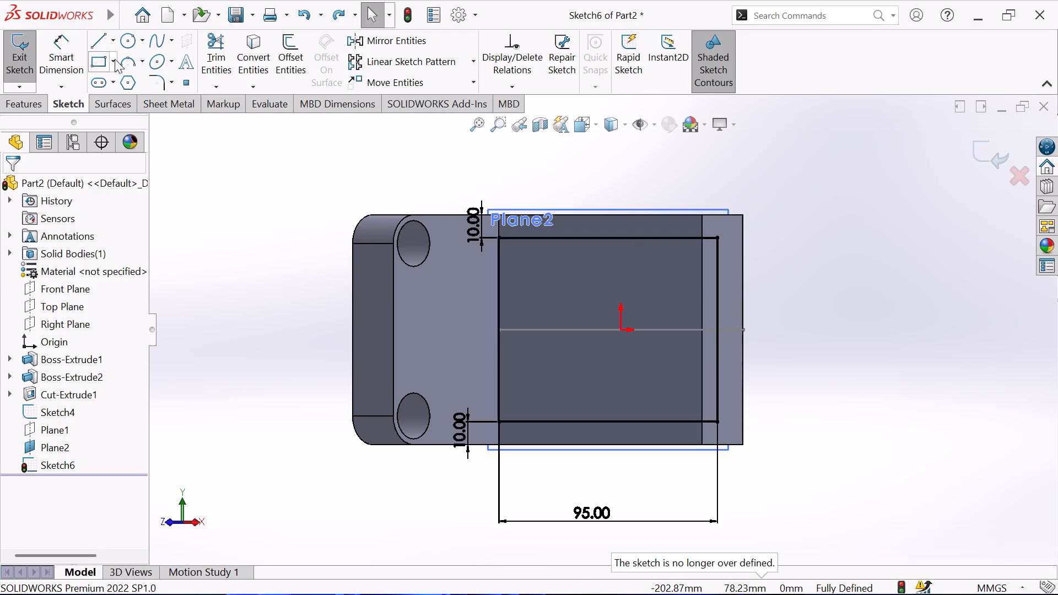
Sketch a circle of about 22.5 mm radius centred on the origin, inside the rectangle.
left_click(127, 42)
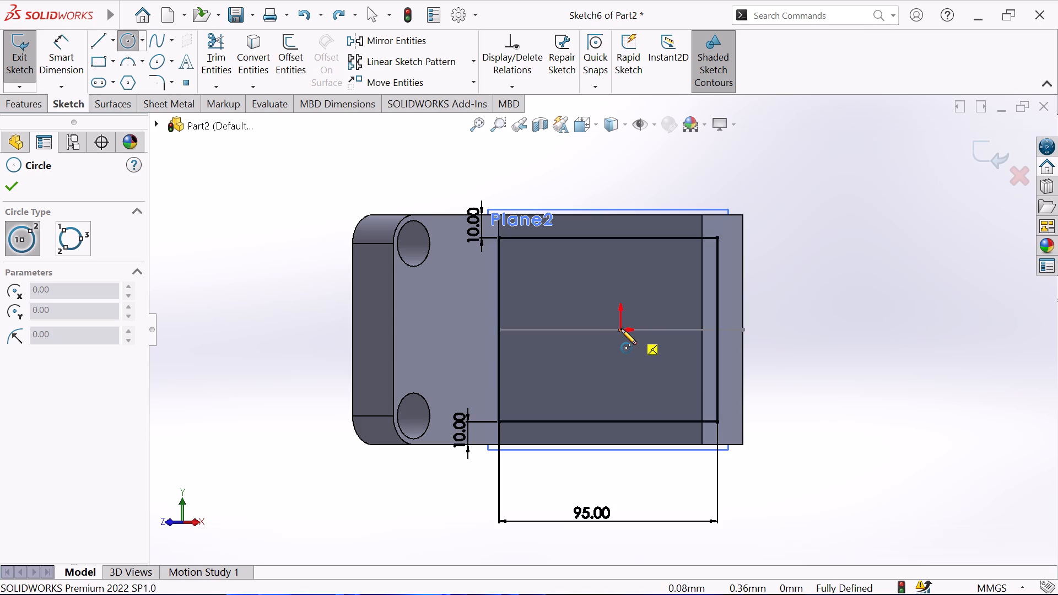
left_click(621, 329)
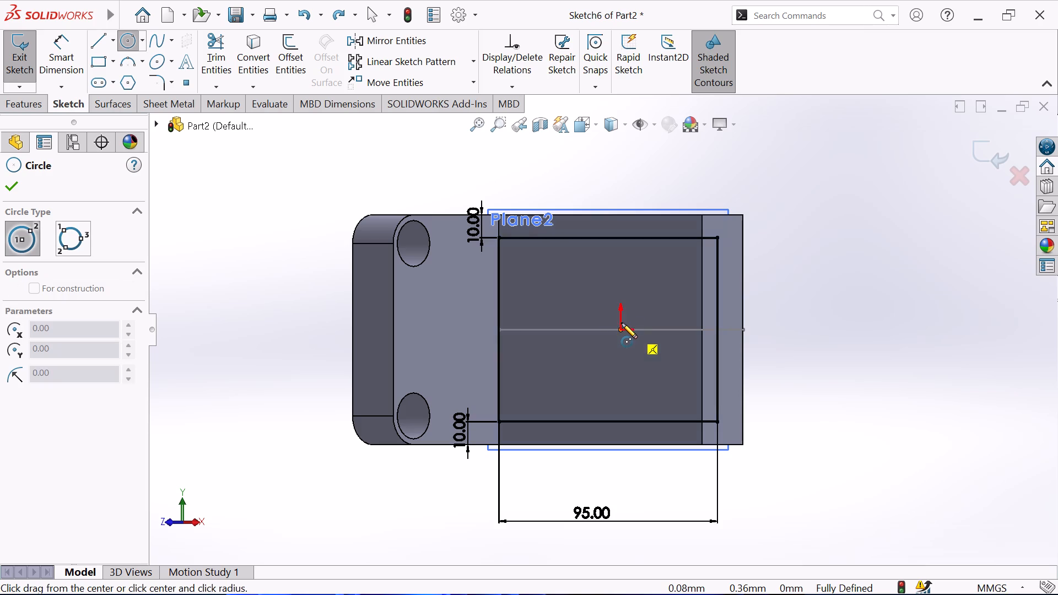
left_click(627, 278)
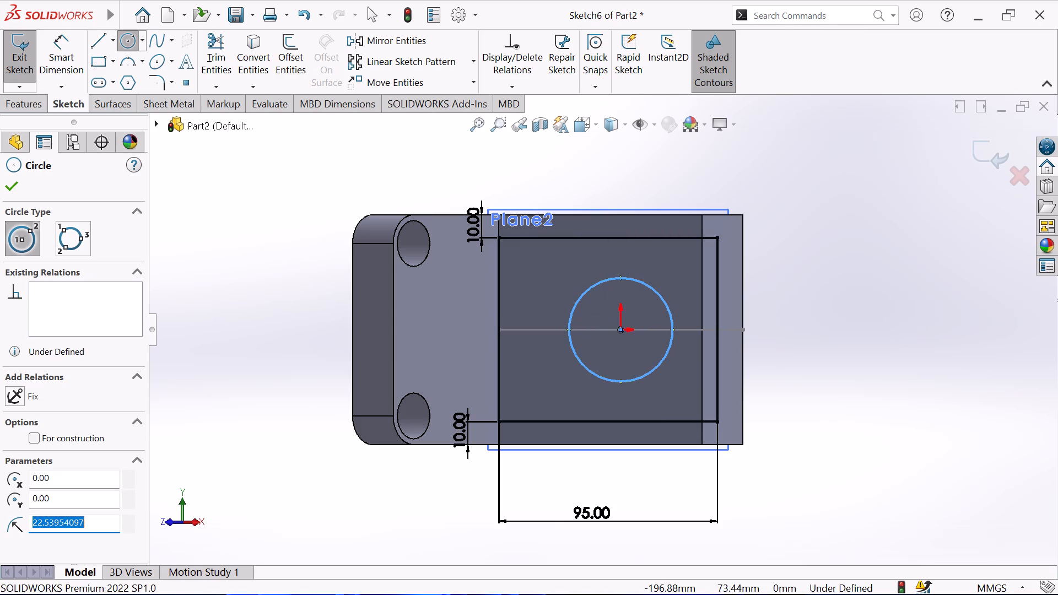
left_click(13, 180)
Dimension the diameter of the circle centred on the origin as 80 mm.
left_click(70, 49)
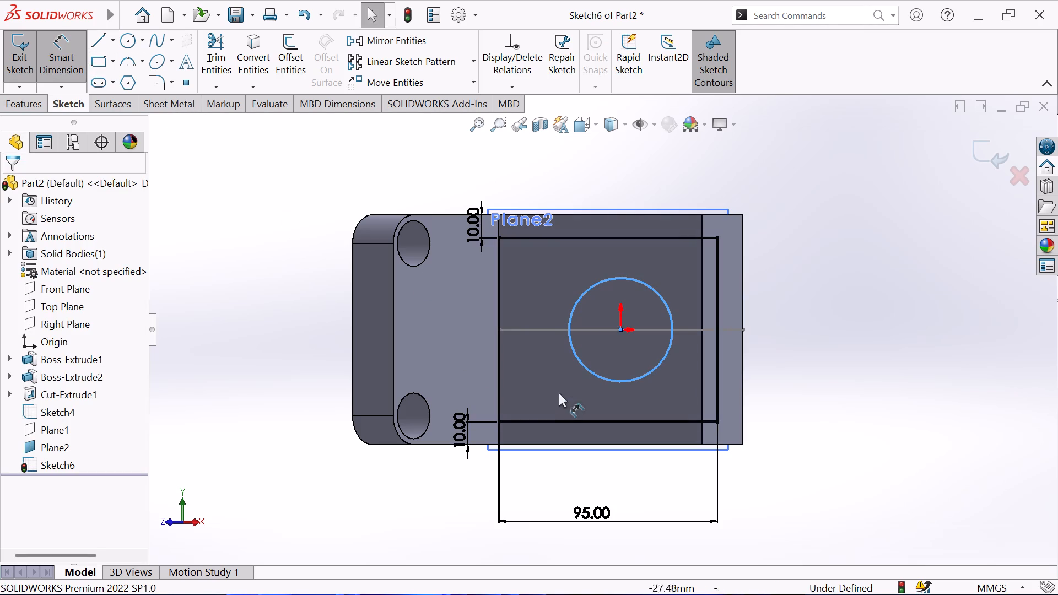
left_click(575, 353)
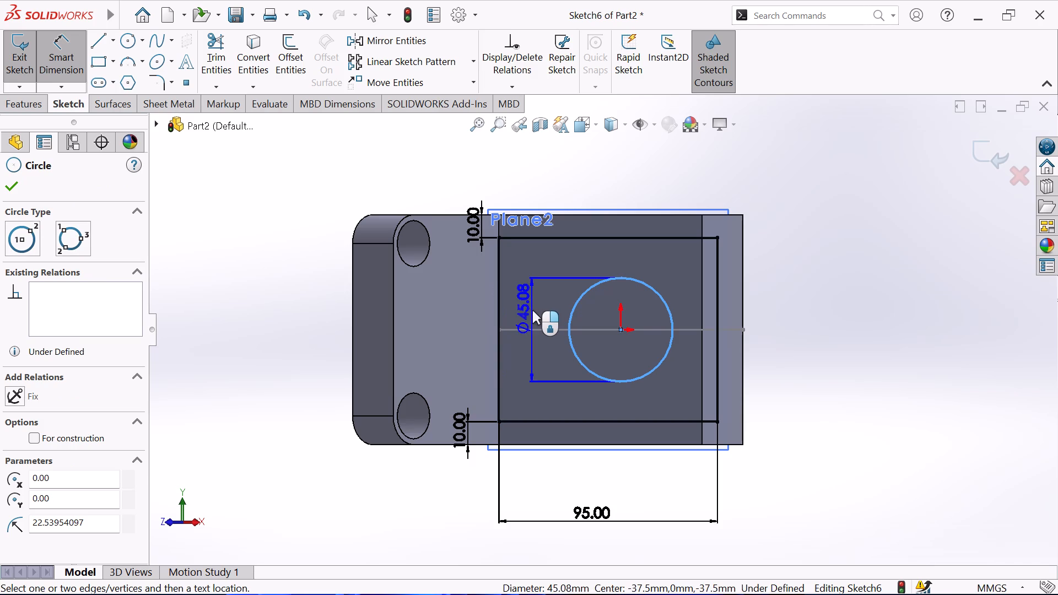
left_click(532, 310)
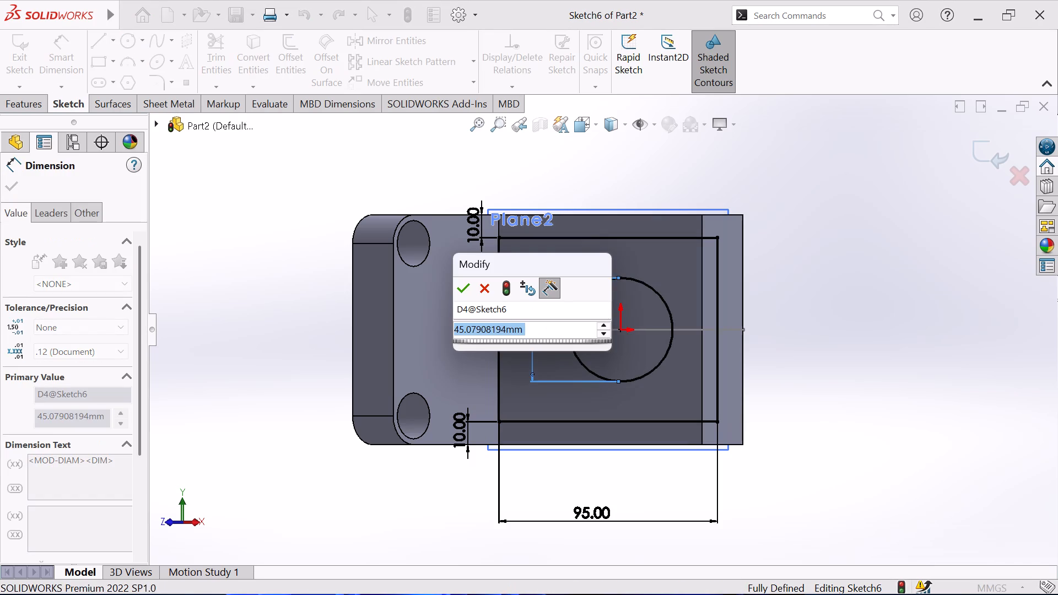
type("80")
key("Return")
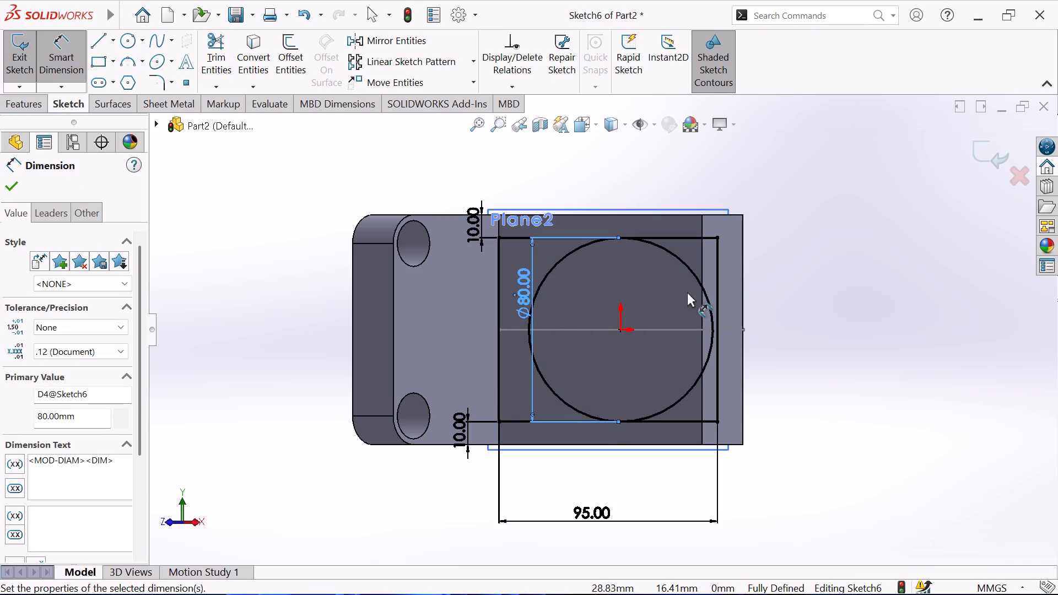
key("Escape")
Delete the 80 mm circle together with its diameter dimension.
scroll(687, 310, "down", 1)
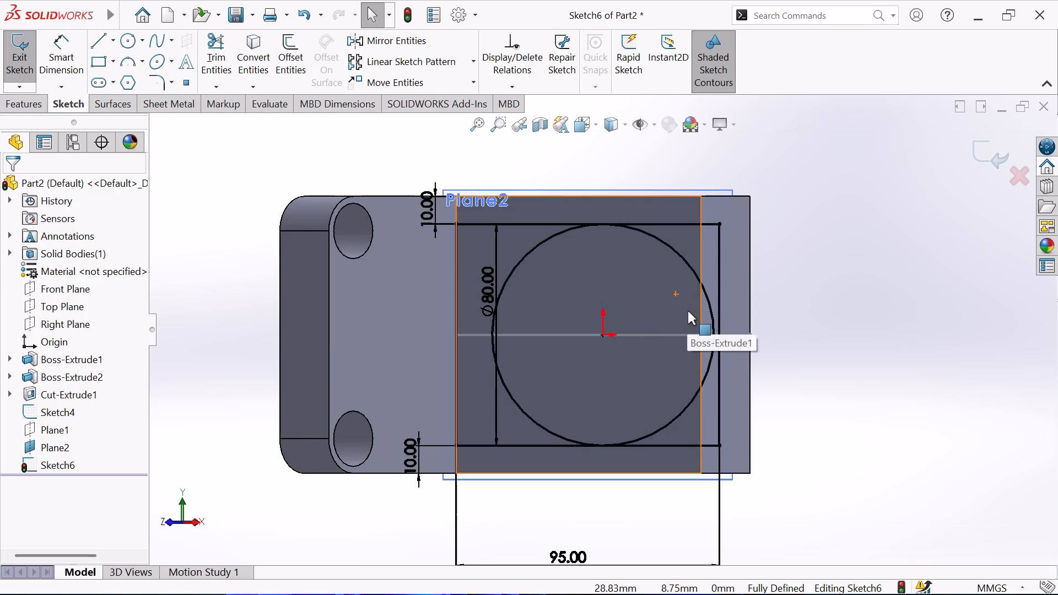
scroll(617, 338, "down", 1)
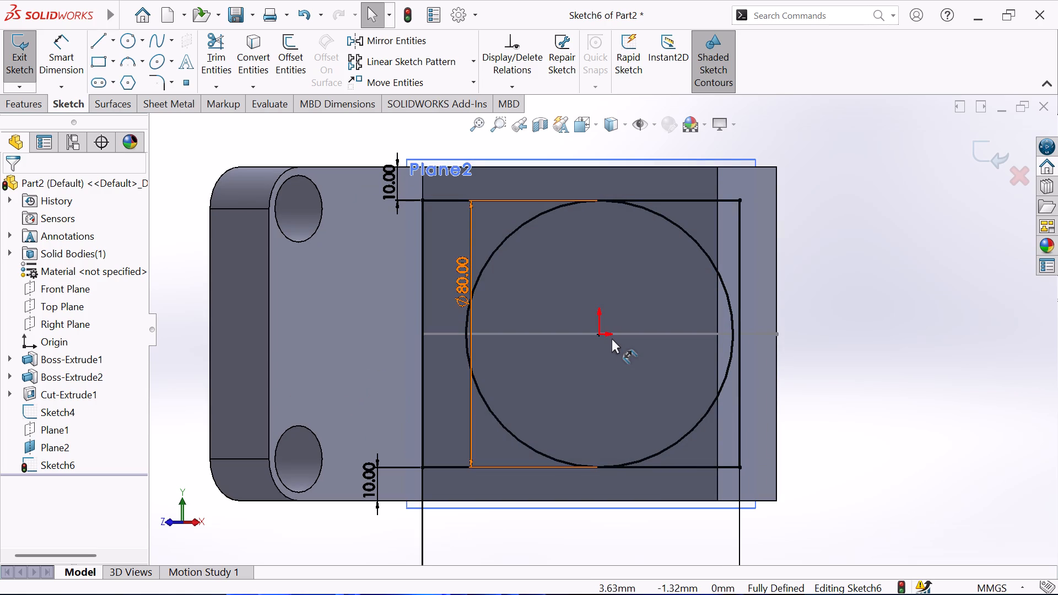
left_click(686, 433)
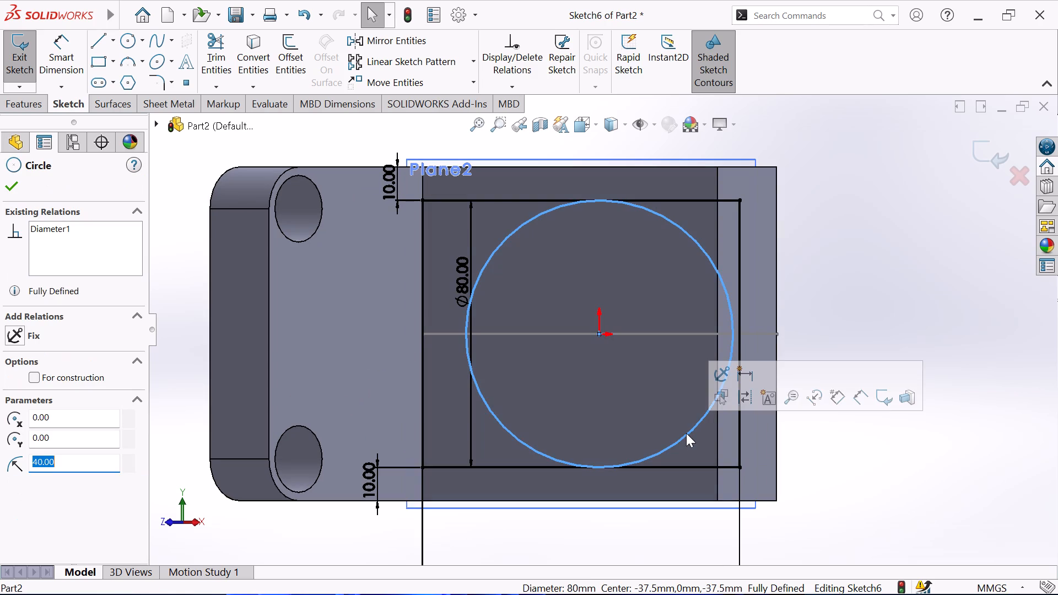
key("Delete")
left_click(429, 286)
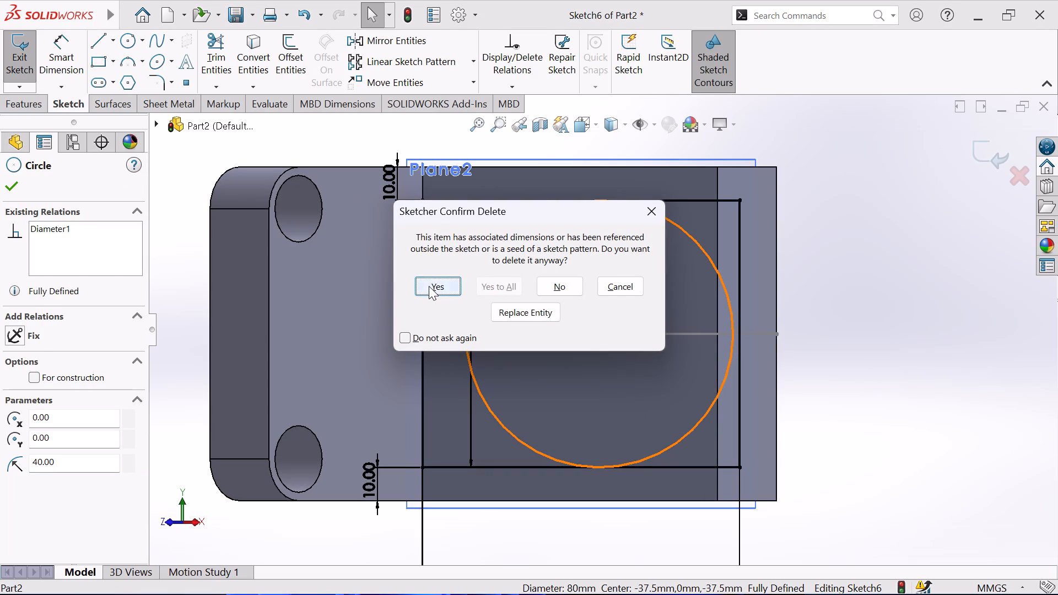
Sketch a circle of about 22.5 mm radius on the rectangle's midline, centred about 2 mm from the origin.
left_click(128, 36)
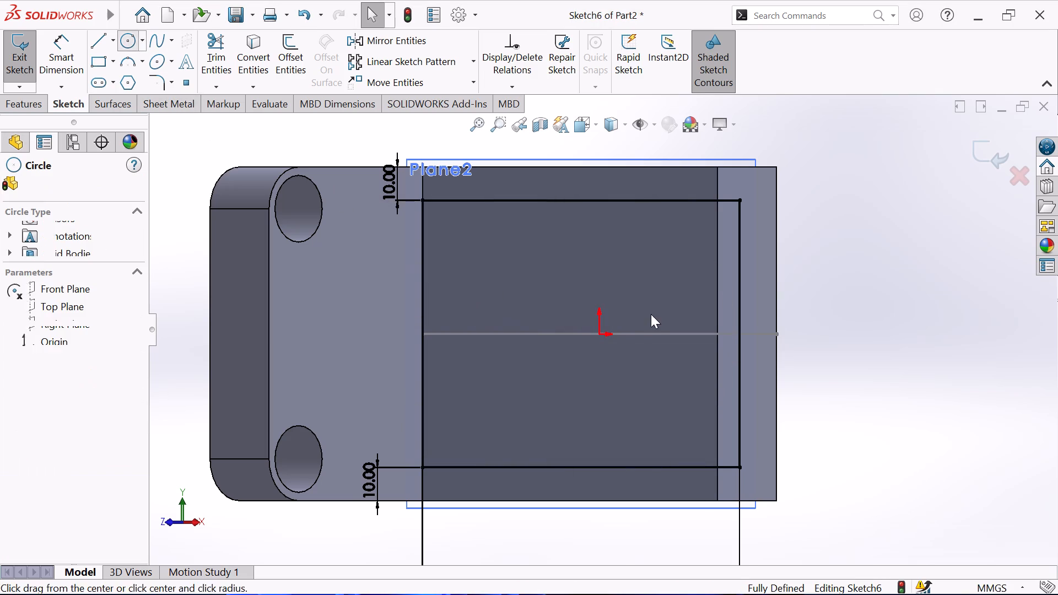
left_click(592, 333)
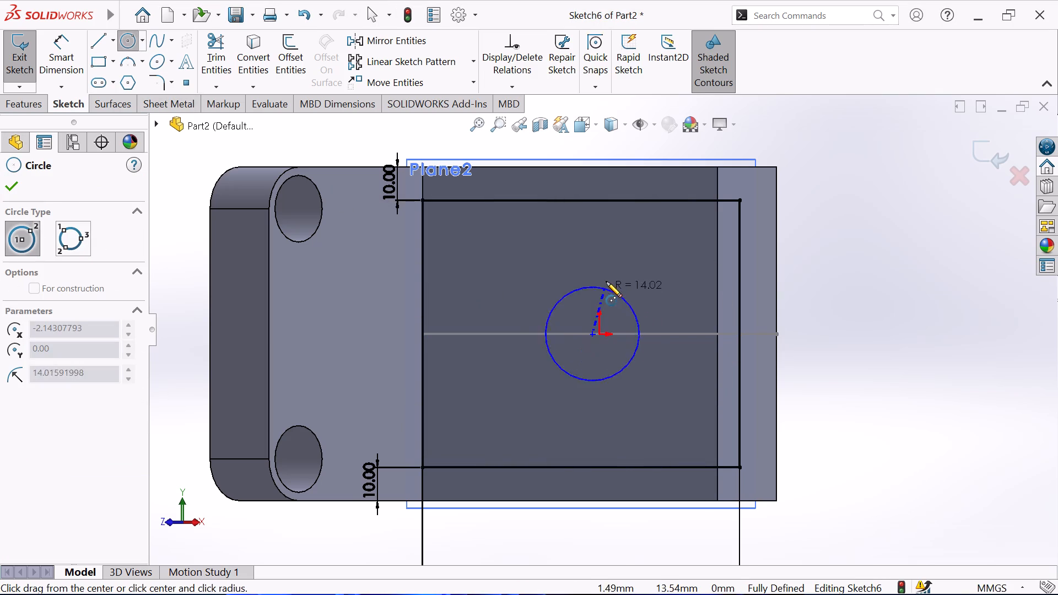
left_click(612, 261)
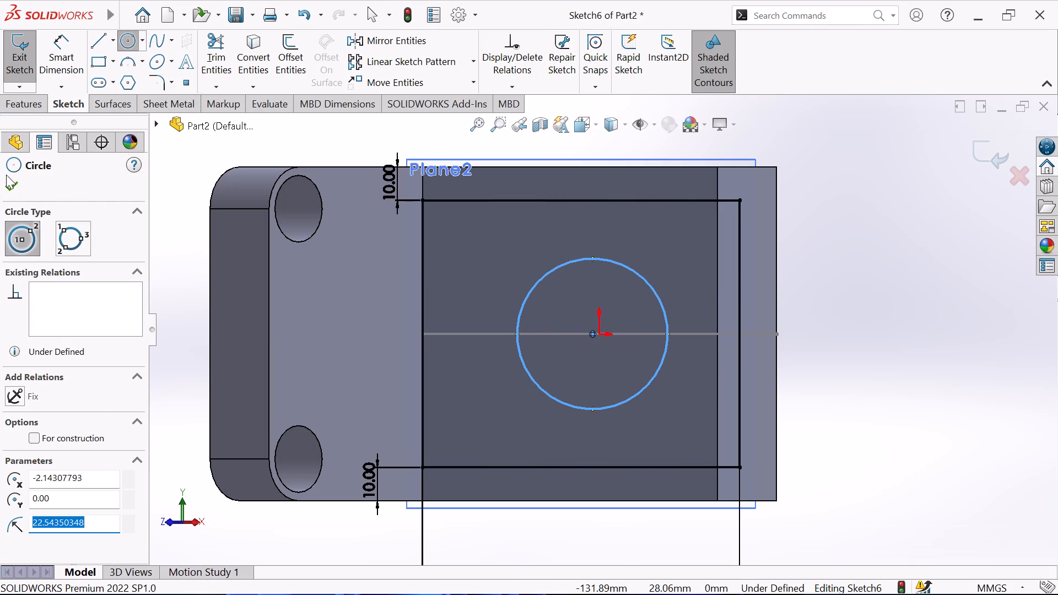
left_click(7, 183)
Dimension the new off-origin circle's diameter as 80 mm.
left_click(66, 65)
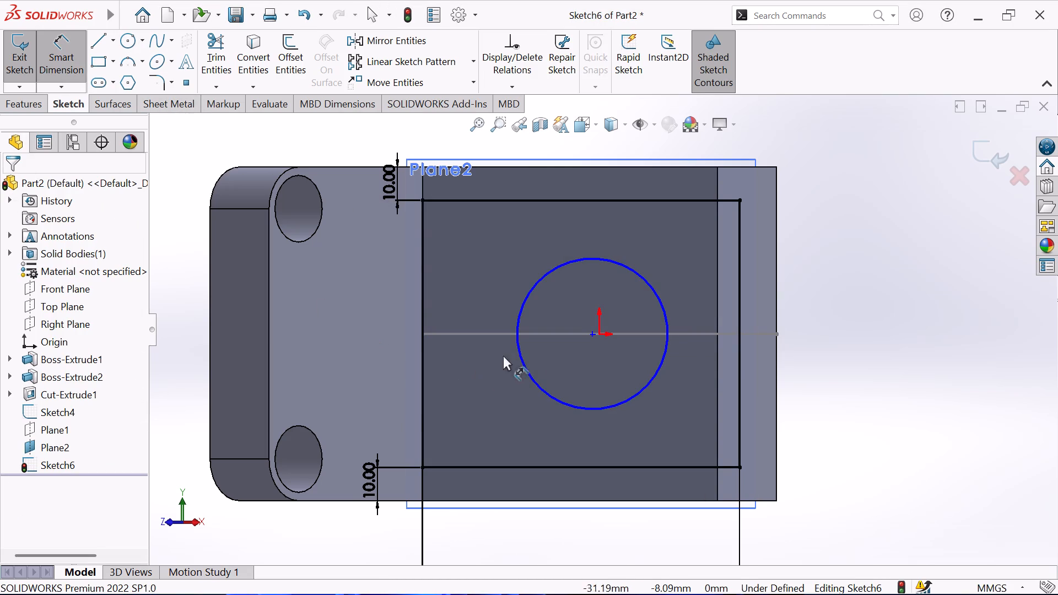
left_click(524, 361)
left_click(473, 303)
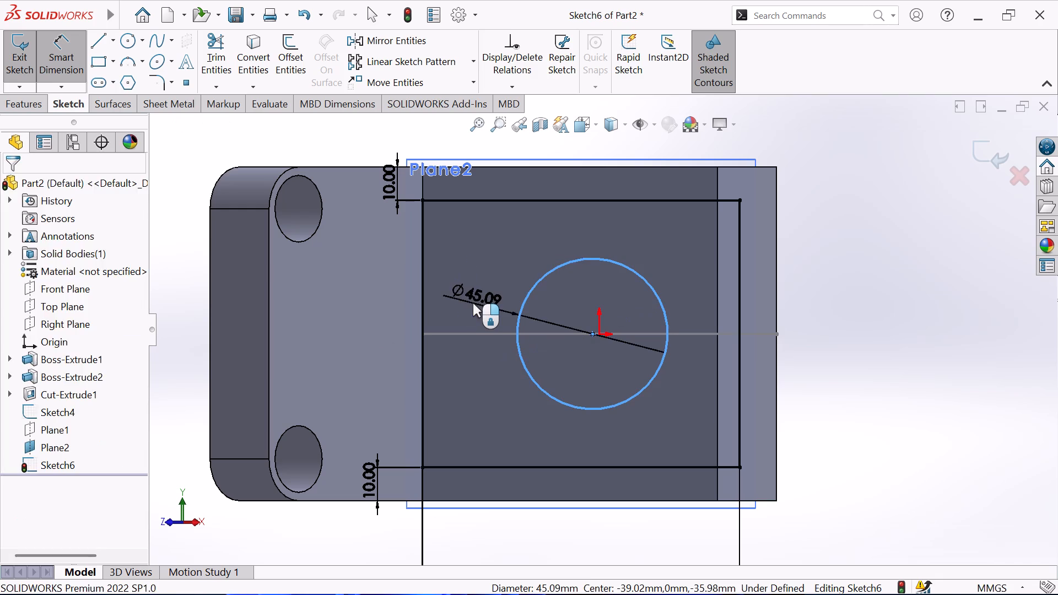
type("80")
key("Return")
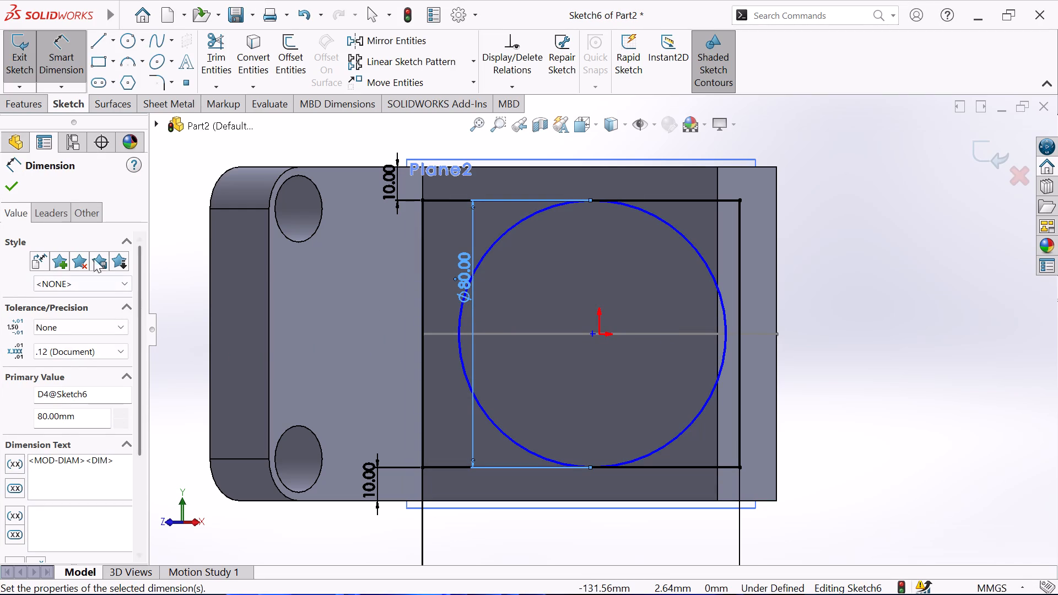
right_click(1011, 332)
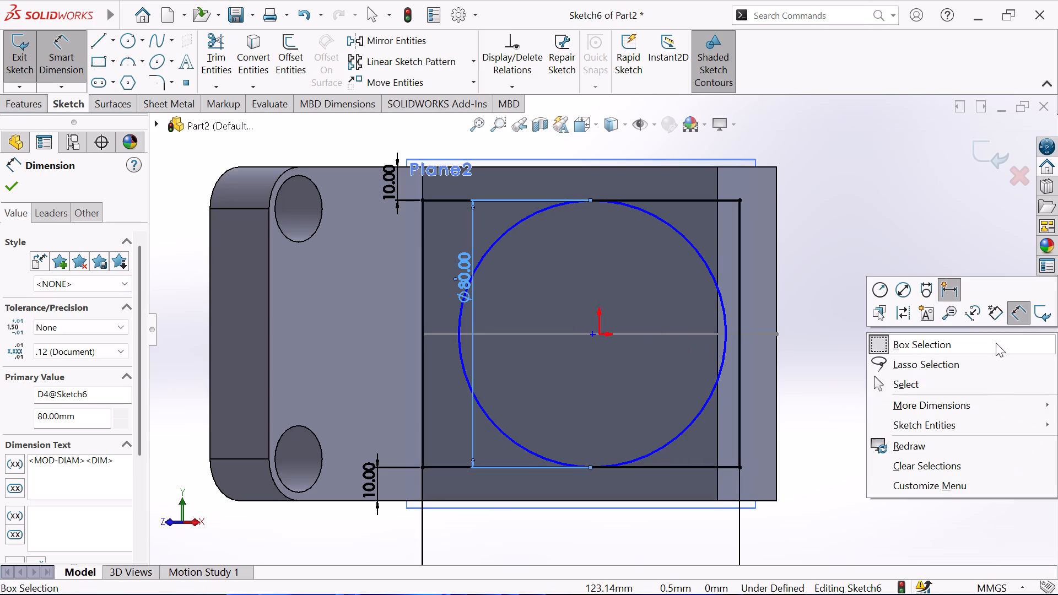
left_click(949, 394)
left_click(902, 376)
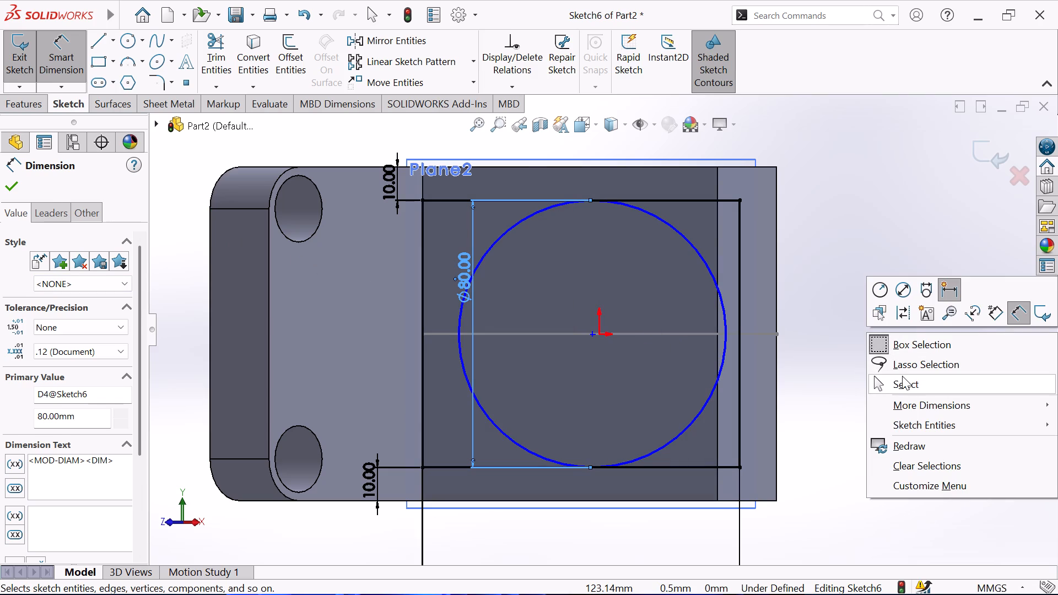
Add a tangent relation between the 80 mm circle and the rectangle's outer side, opposite the block's edge.
scroll(833, 355, "down", 2)
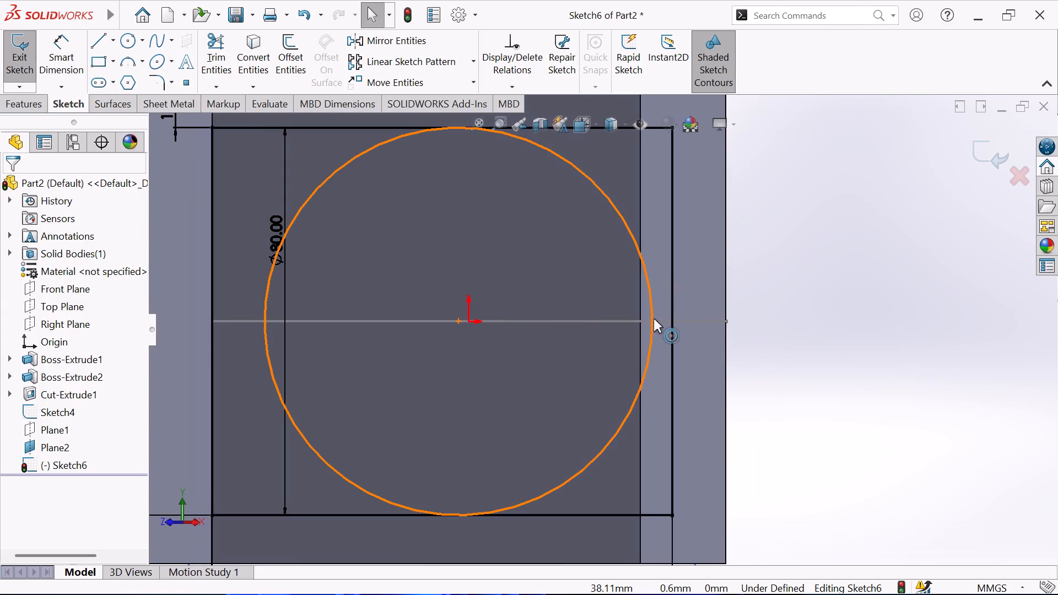
left_click(650, 328)
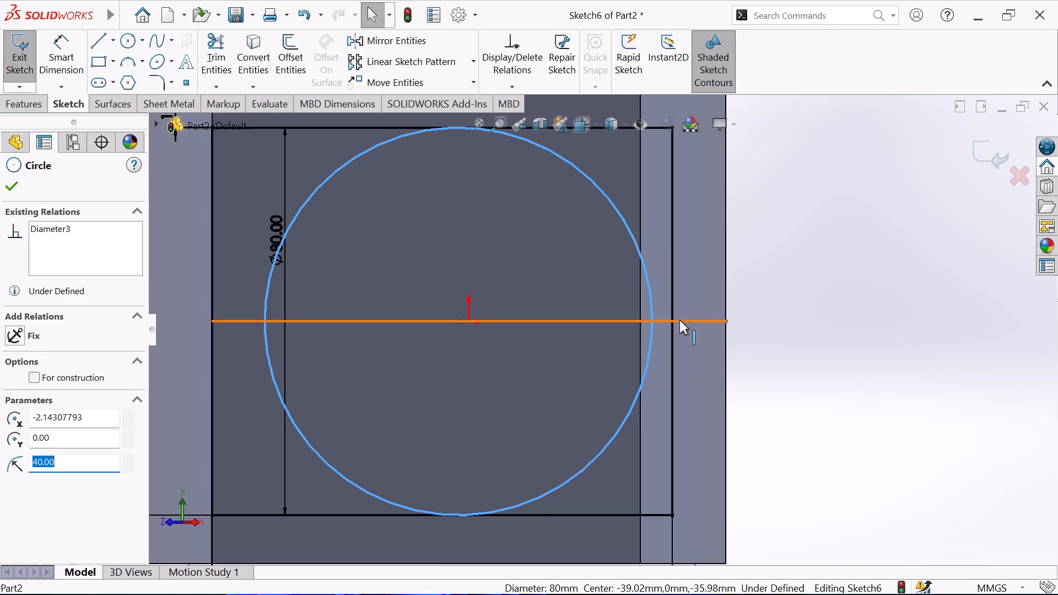
left_click(674, 334, "ctrl")
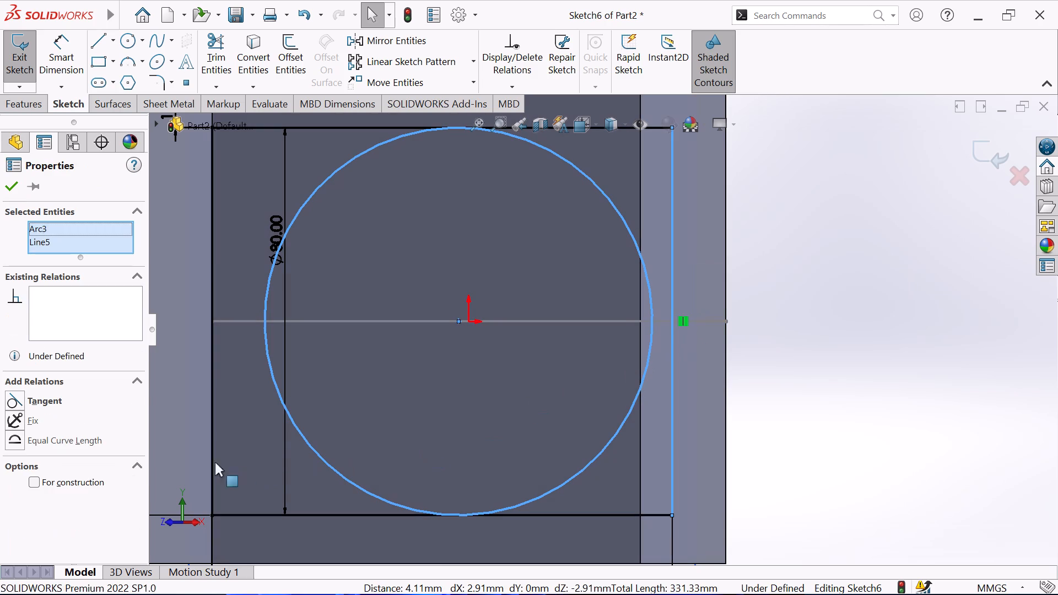
left_click(18, 401)
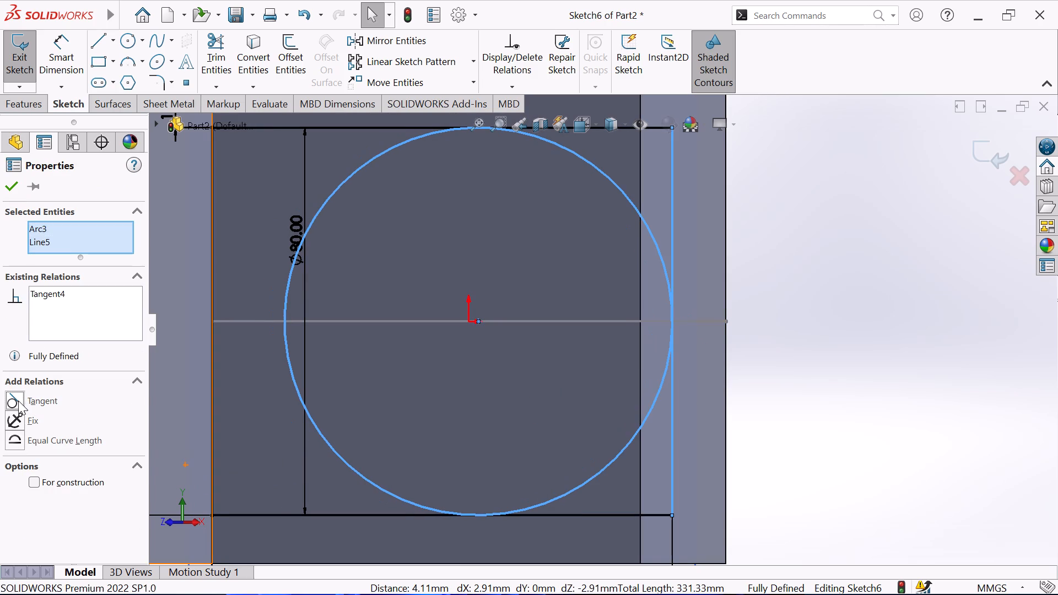
left_click(14, 184)
scroll(291, 326, "up", 2)
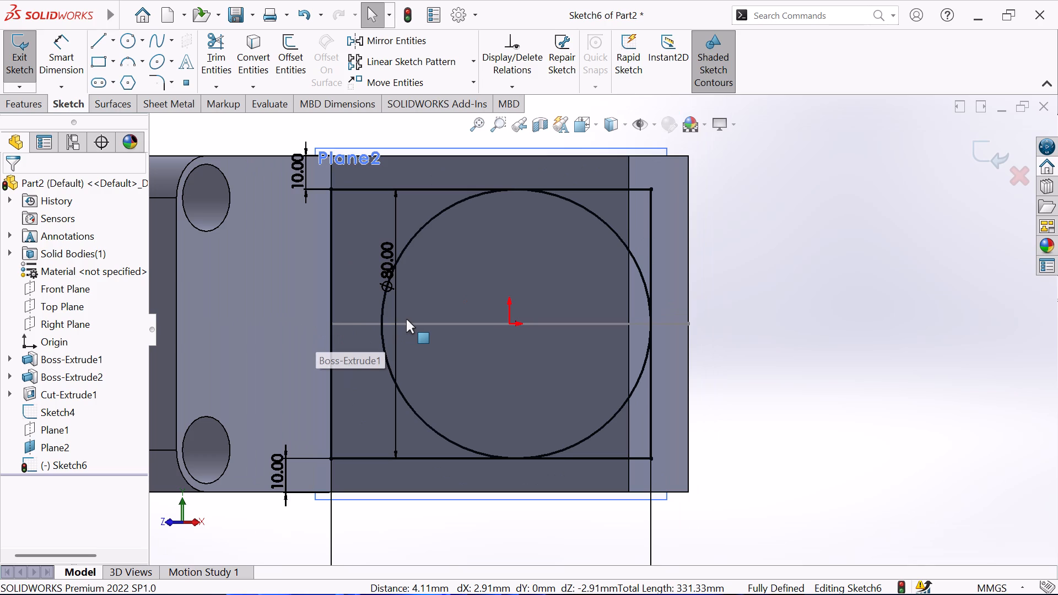
key("Escape")
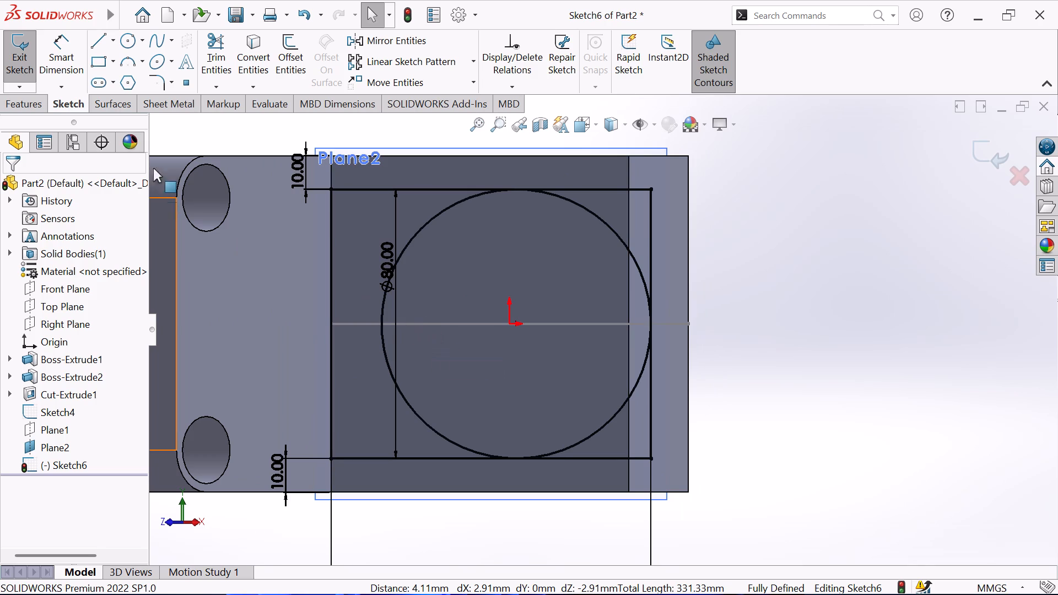
Trim the circle's inner half and the rectangle's outer side and corners, leaving one closed round-ended profile, and exit the sketch.
left_click(214, 48)
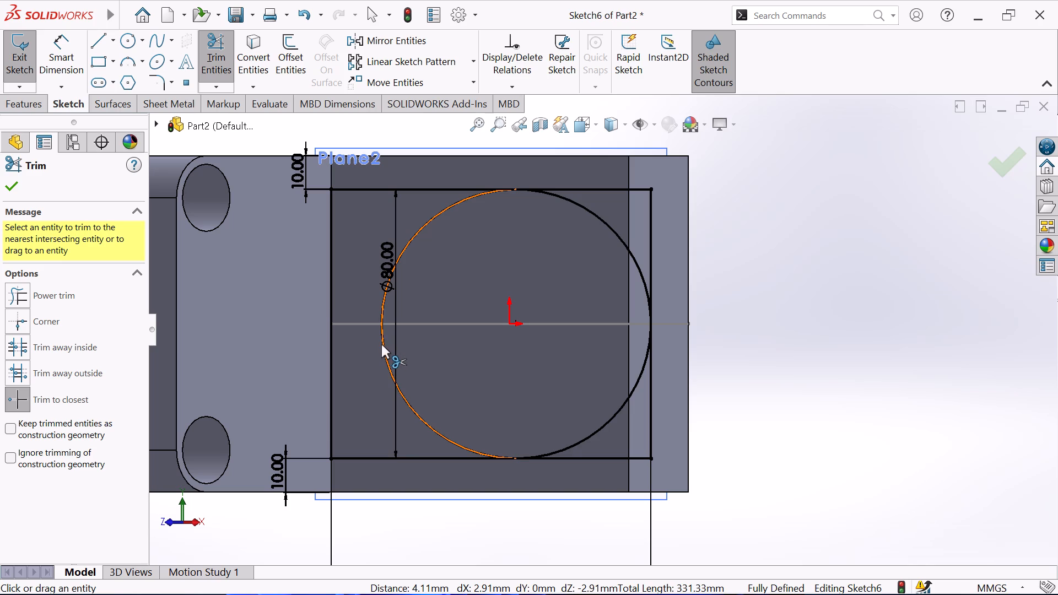
left_click(381, 344)
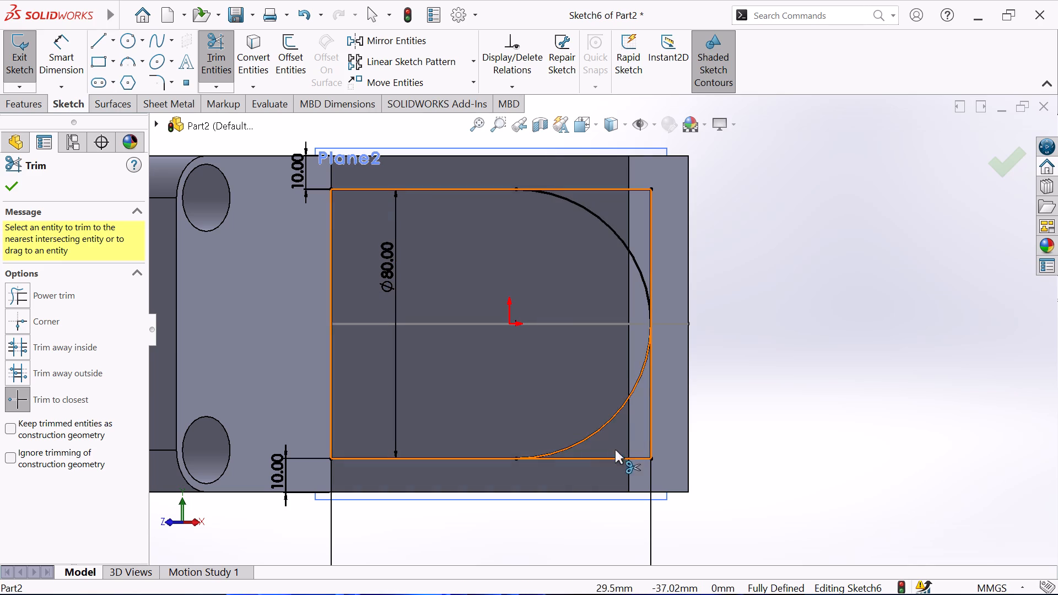
left_click(647, 424)
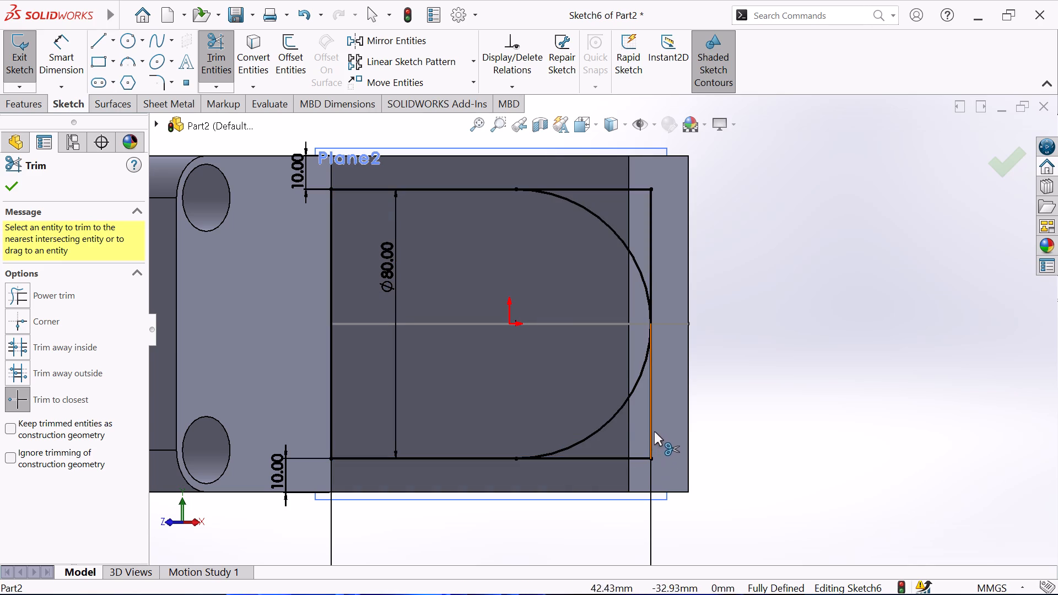
left_click(653, 396)
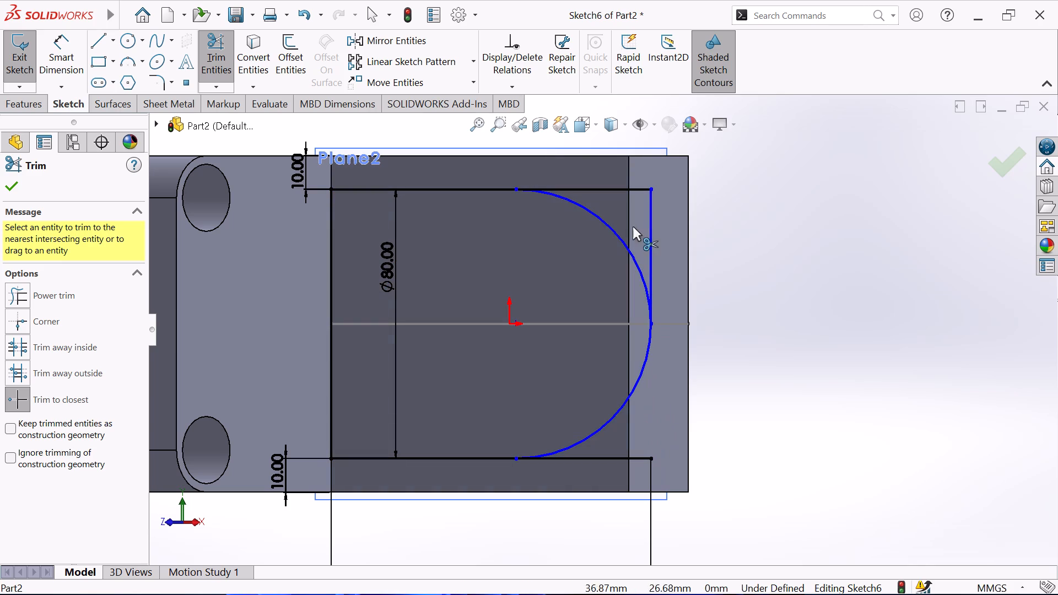
left_click(652, 258)
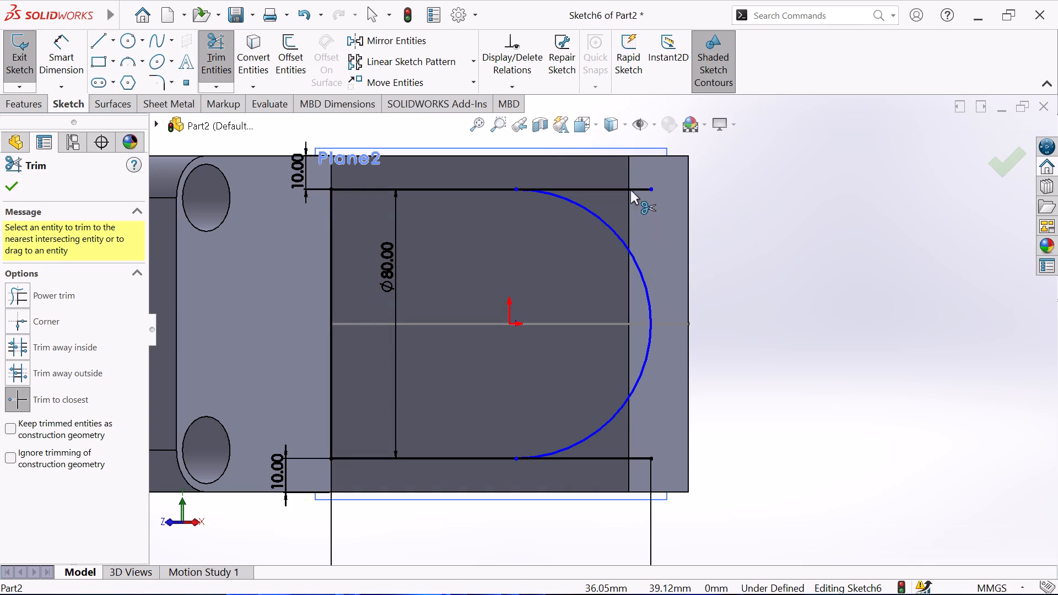
left_click(630, 190)
left_click(619, 459)
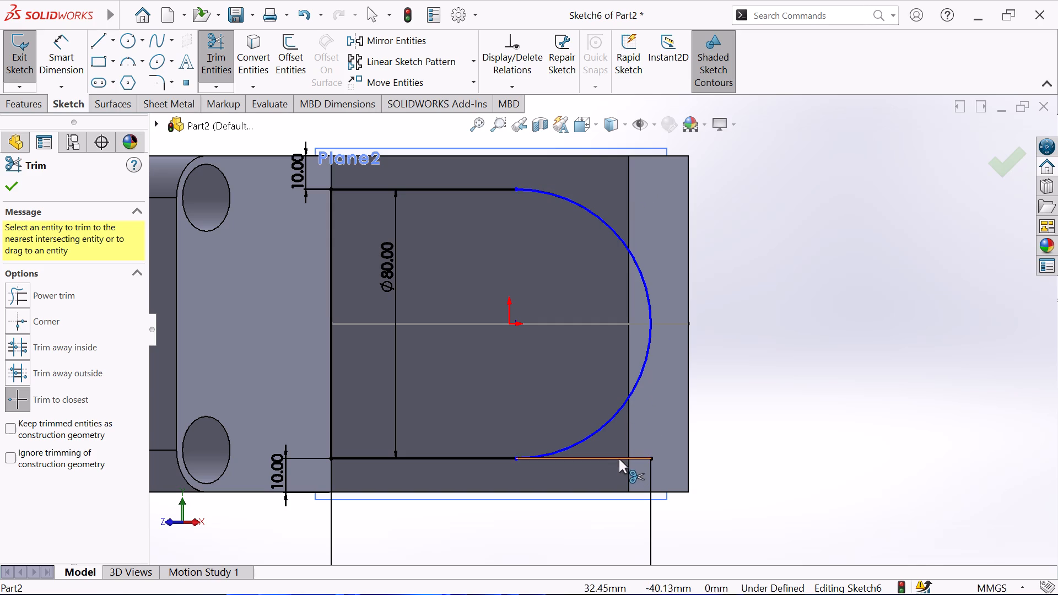
left_click(569, 306)
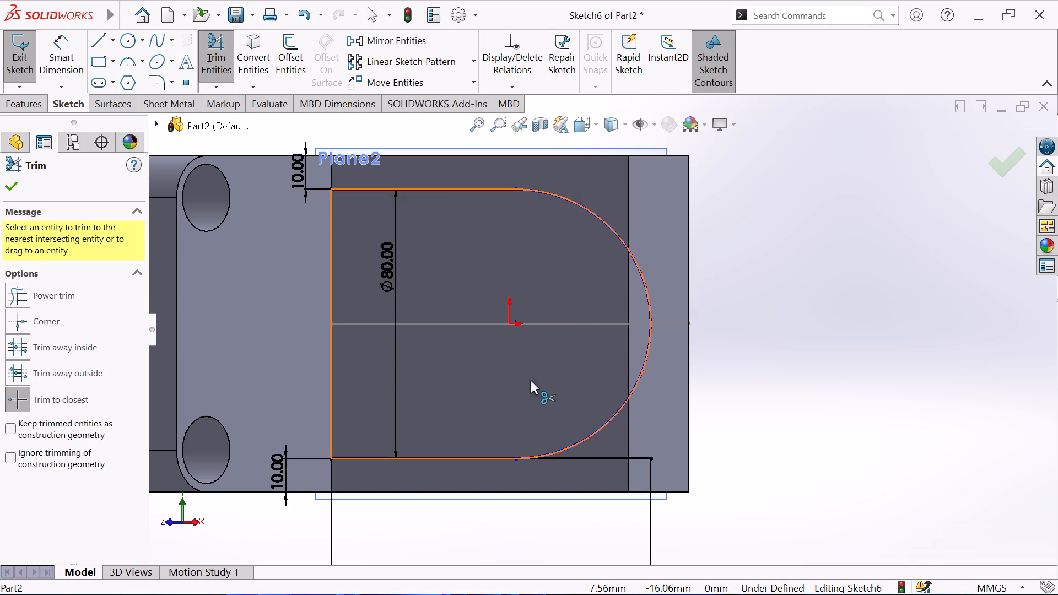
key("Escape")
scroll(491, 387, "up", 2)
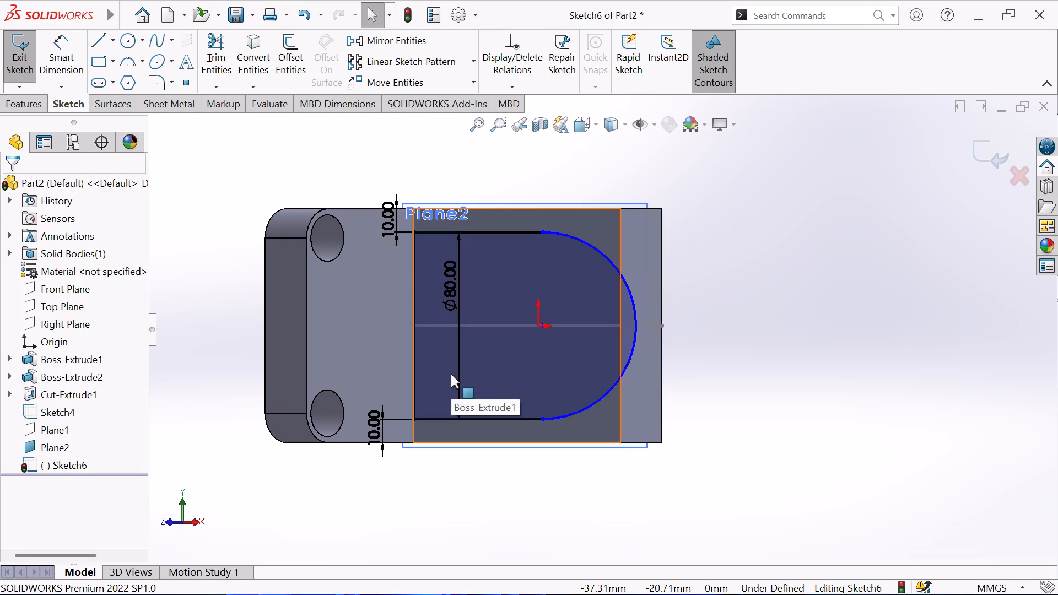
left_click(10, 39)
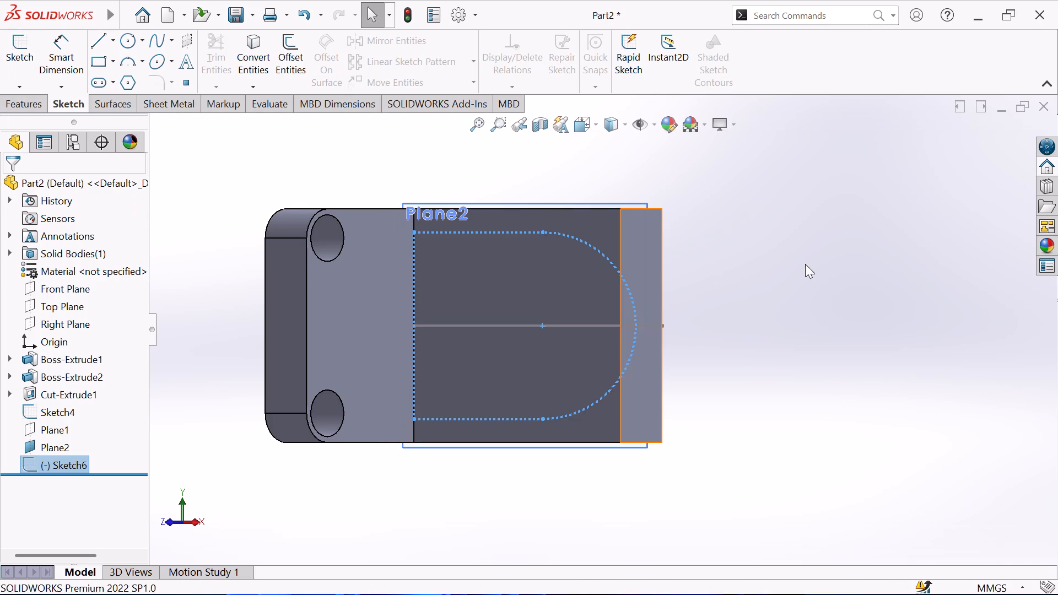
Extrude the round-ended profile from the angled plane onto the block, using the Up To Next end condition with merged result.
middle_click_drag(721, 238, 763, 435)
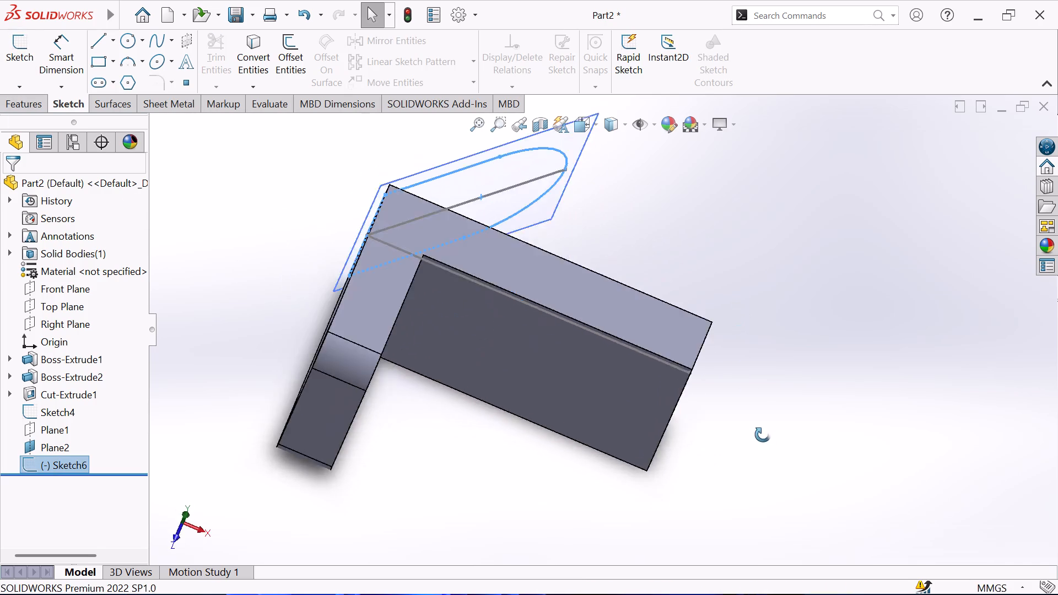
middle_click_drag(763, 435, 780, 548)
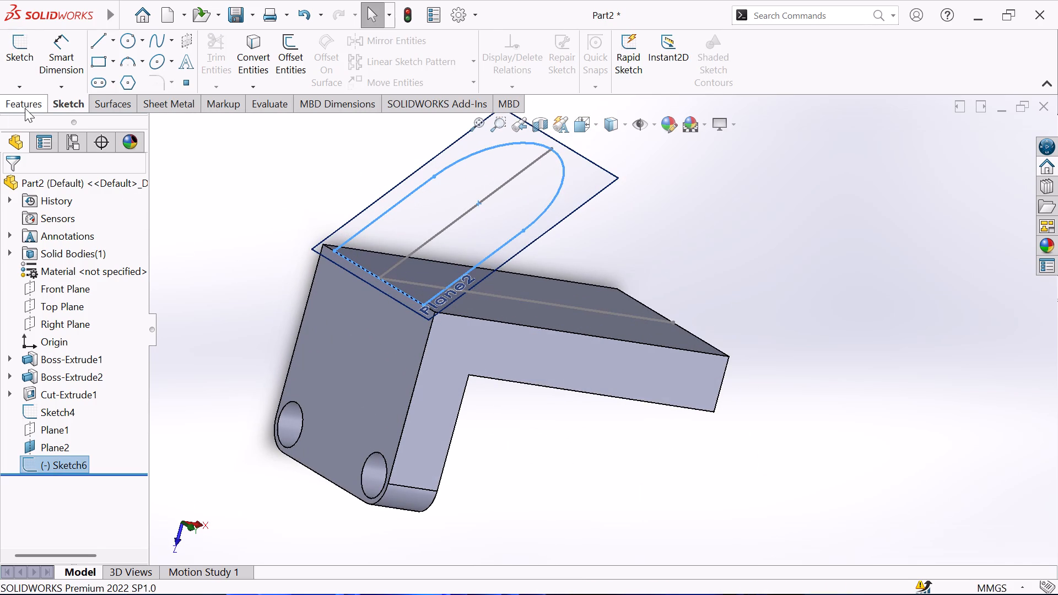
left_click(25, 107)
left_click(23, 42)
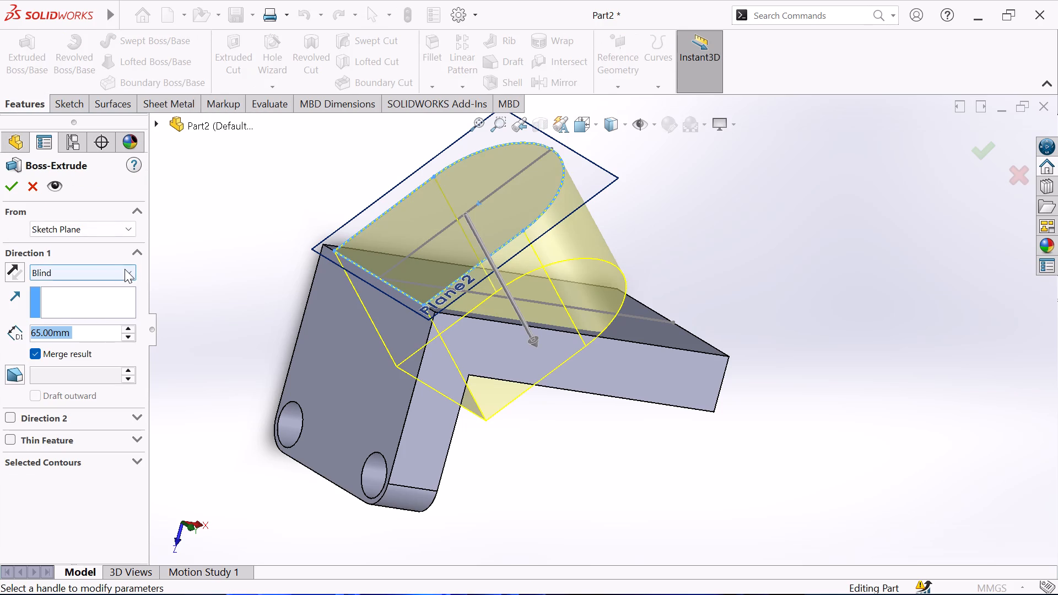
left_click(125, 269)
left_click(107, 308)
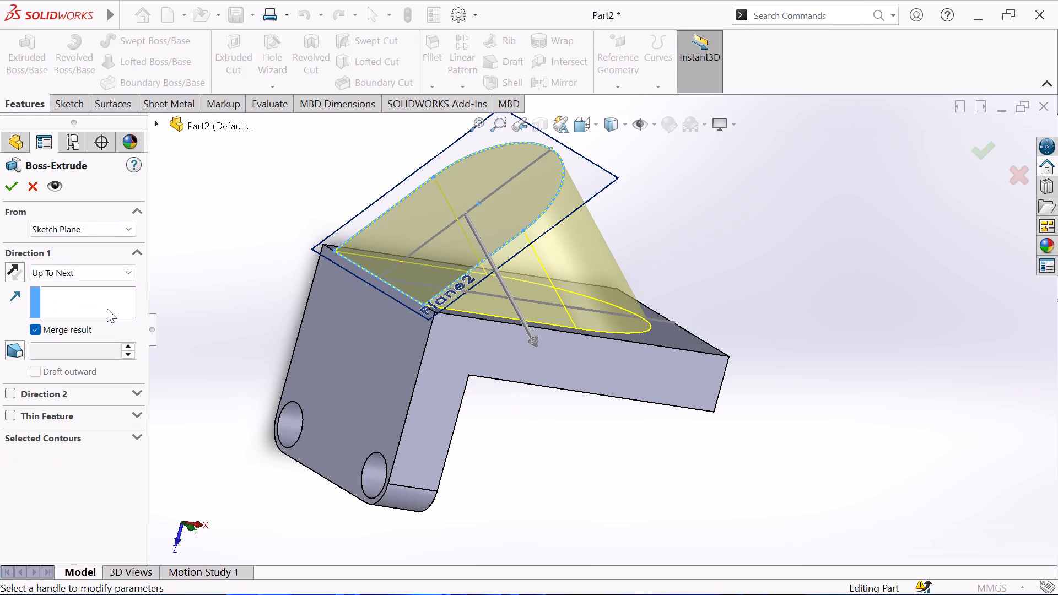
left_click(15, 190)
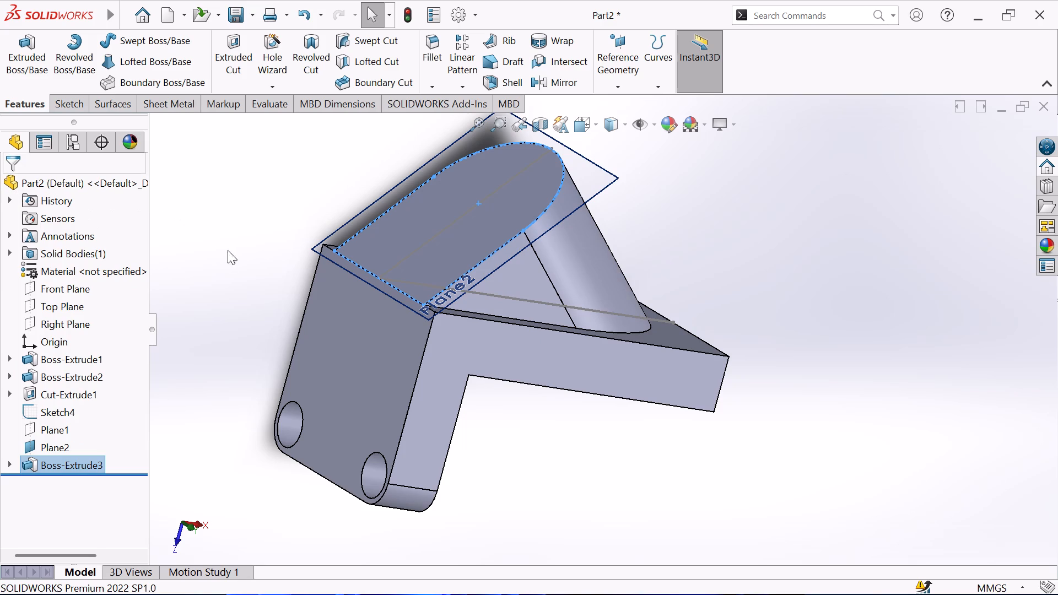
key("Escape")
key("Escape")
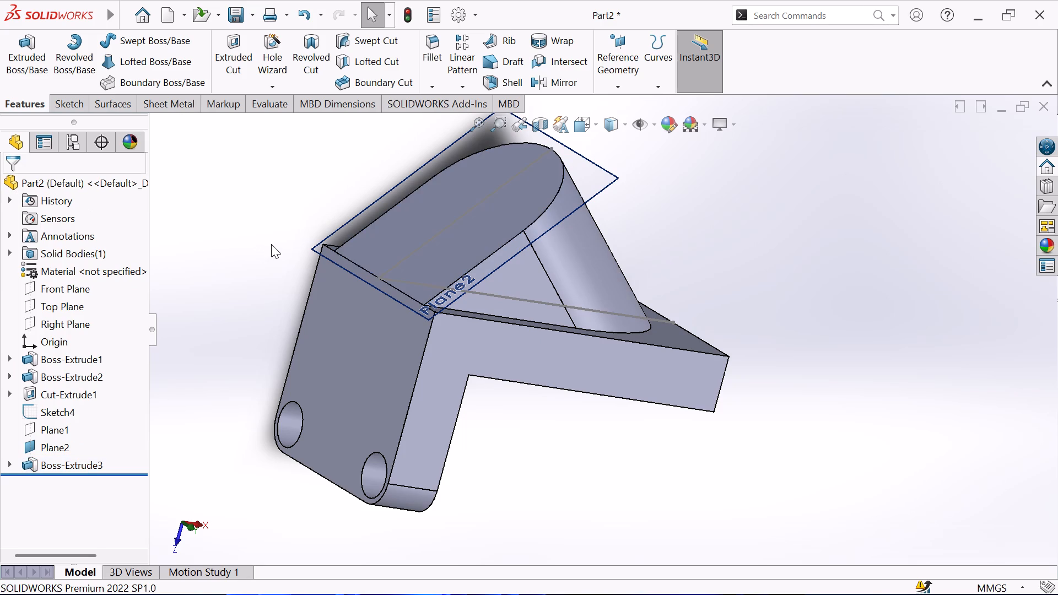
Hide Plane2 and the reference line sketch, Sketch4, in the model.
left_click(351, 219)
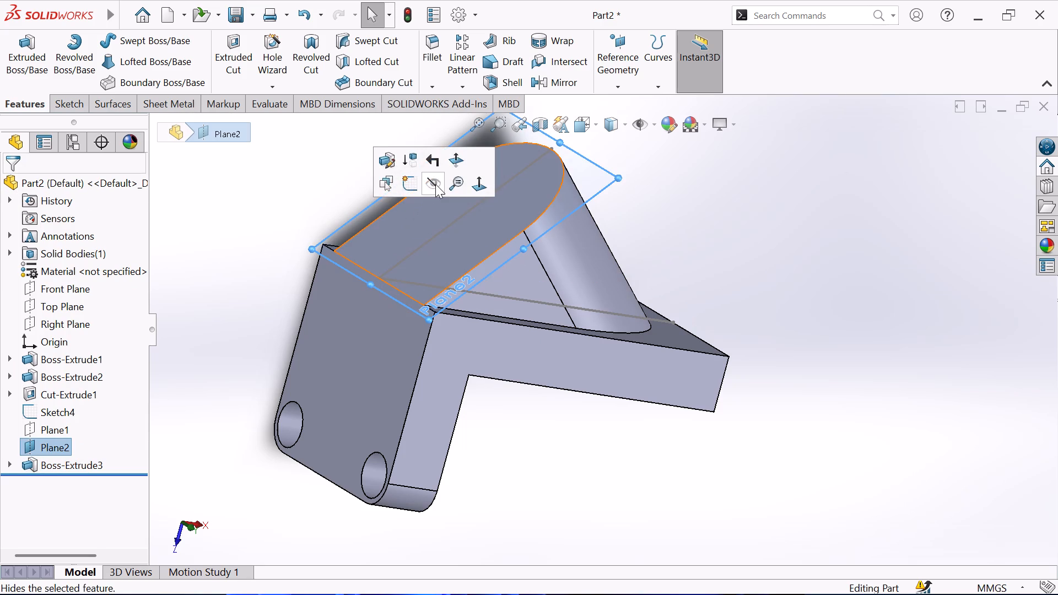
left_click(435, 184)
scroll(348, 178, "up", 1)
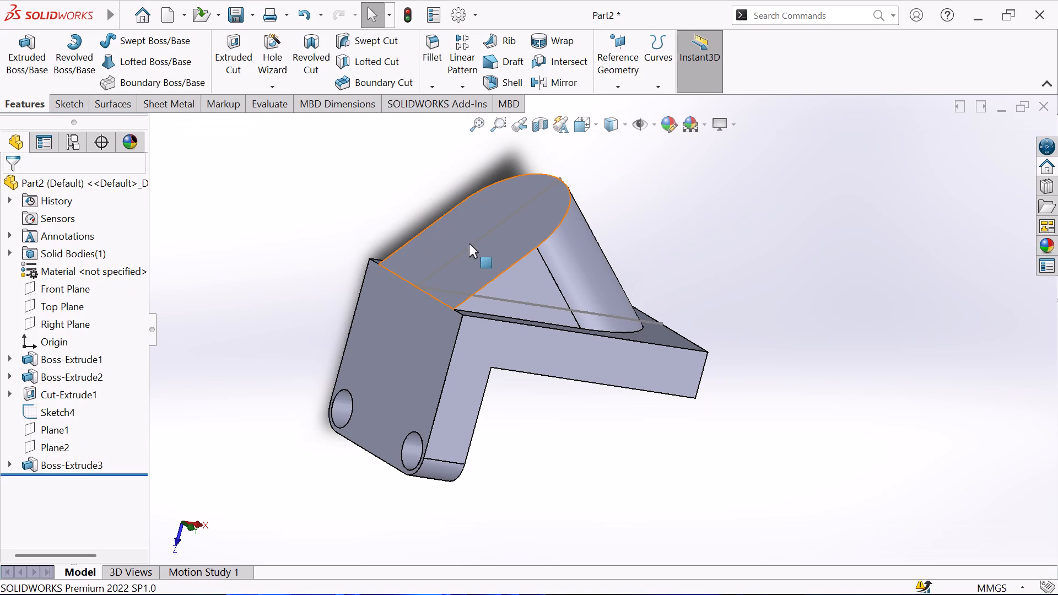
left_click(478, 240)
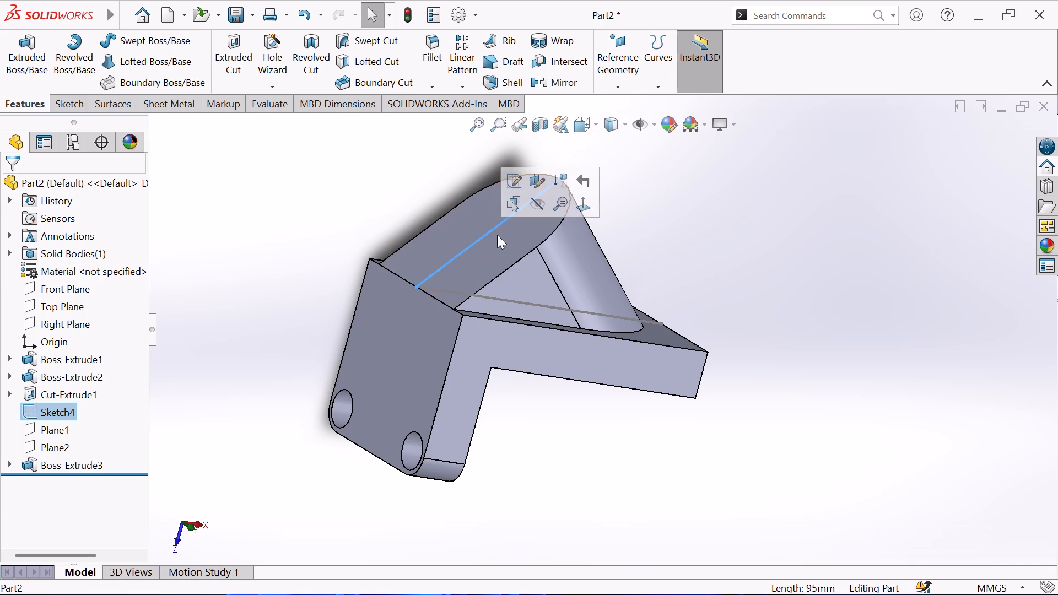
left_click(535, 206)
key("Escape")
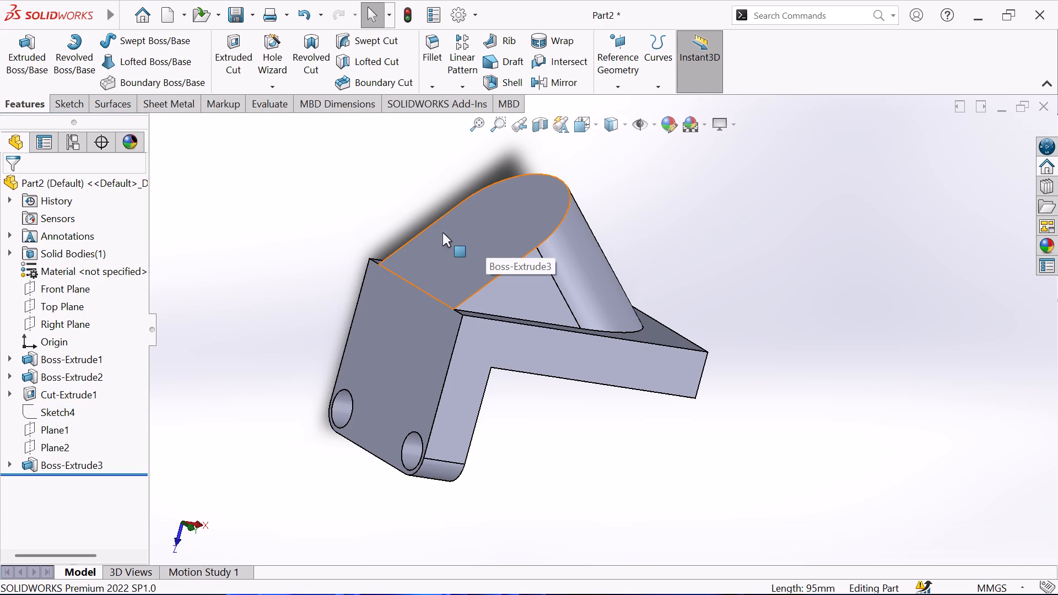
On the new boss's flat round-ended face, sketch a circle of about 21.7 mm radius centred on the rounded end's arc centre.
left_click(474, 231)
left_click(74, 109)
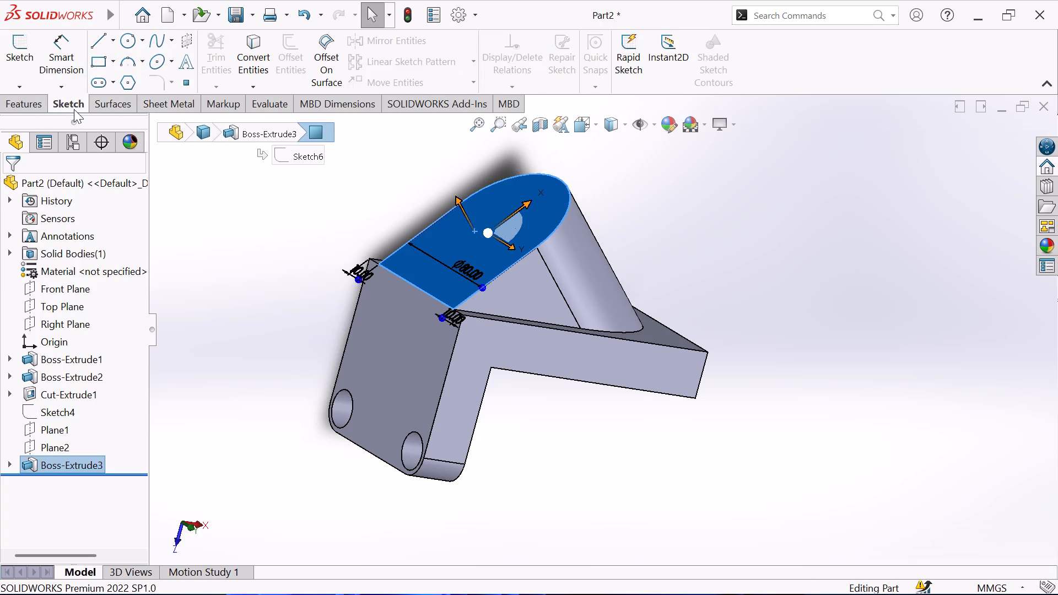
left_click(17, 43)
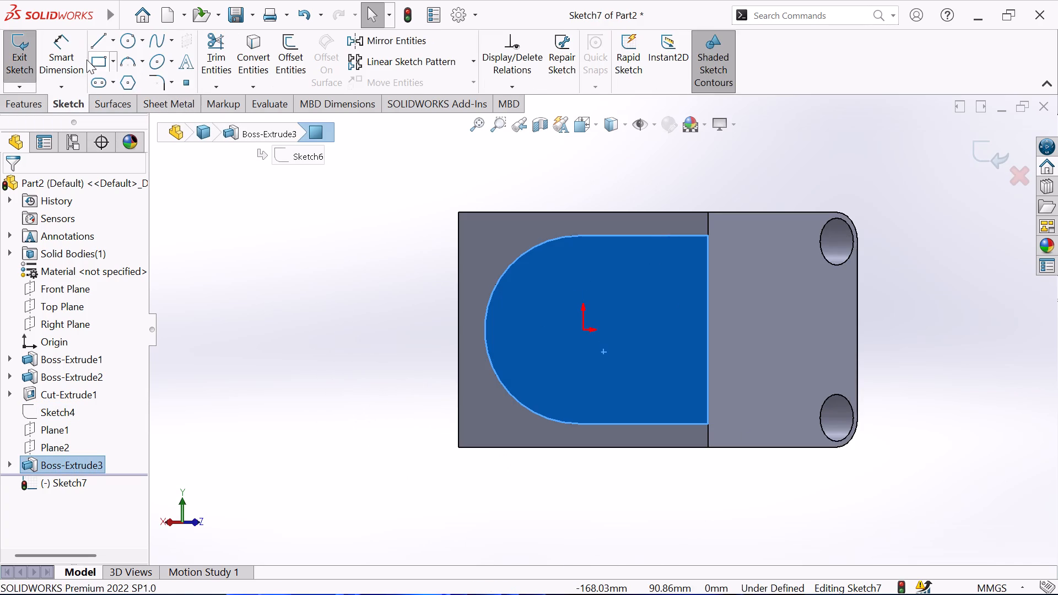
left_click(123, 42)
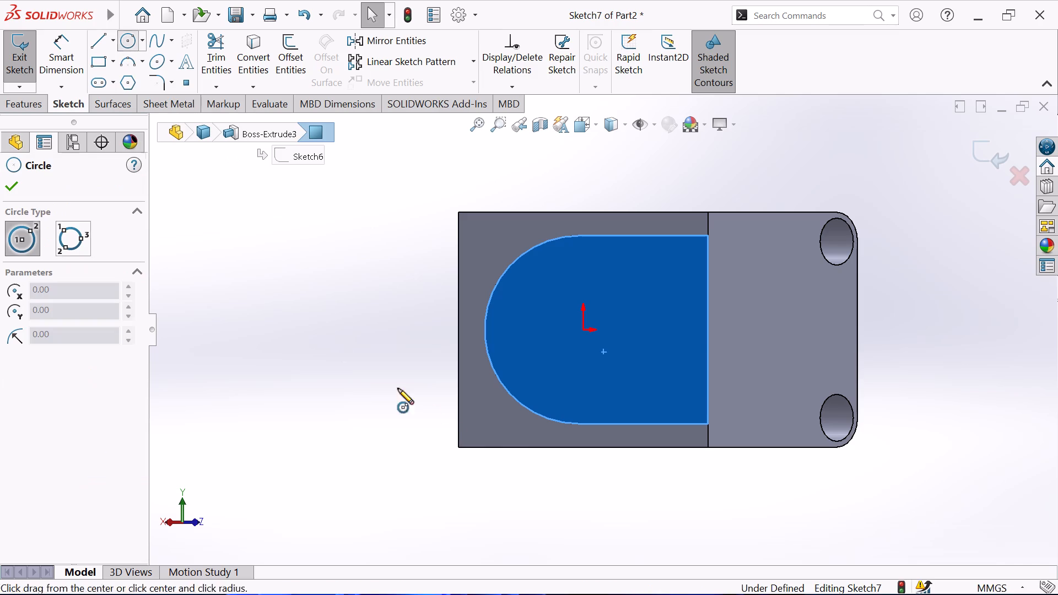
left_click(578, 328)
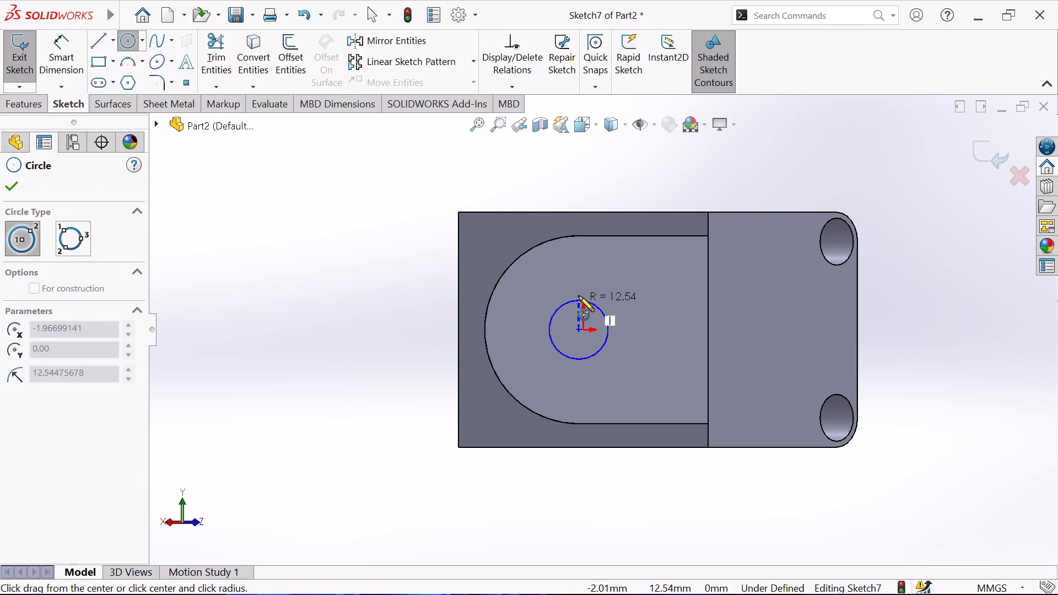
left_click(577, 279)
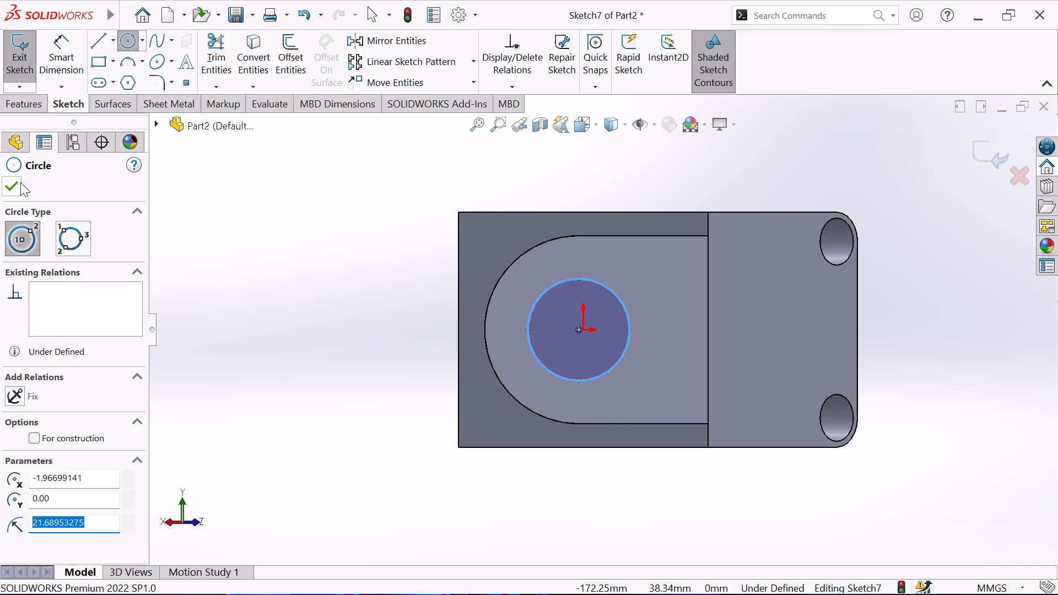
left_click(20, 185)
Dimension the circle's diameter as 30 mm.
left_click(63, 59)
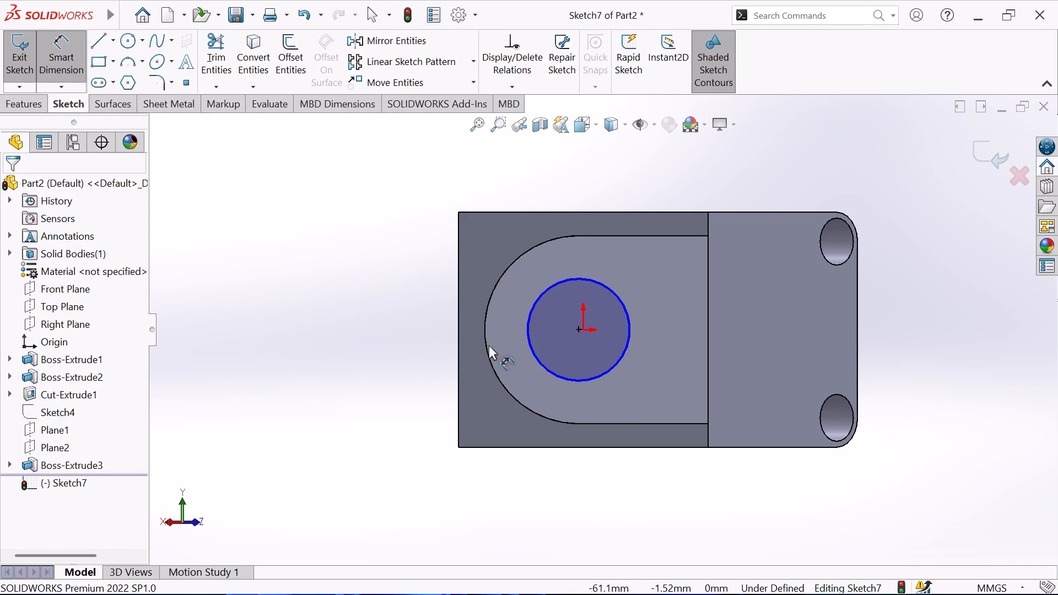
left_click(530, 351)
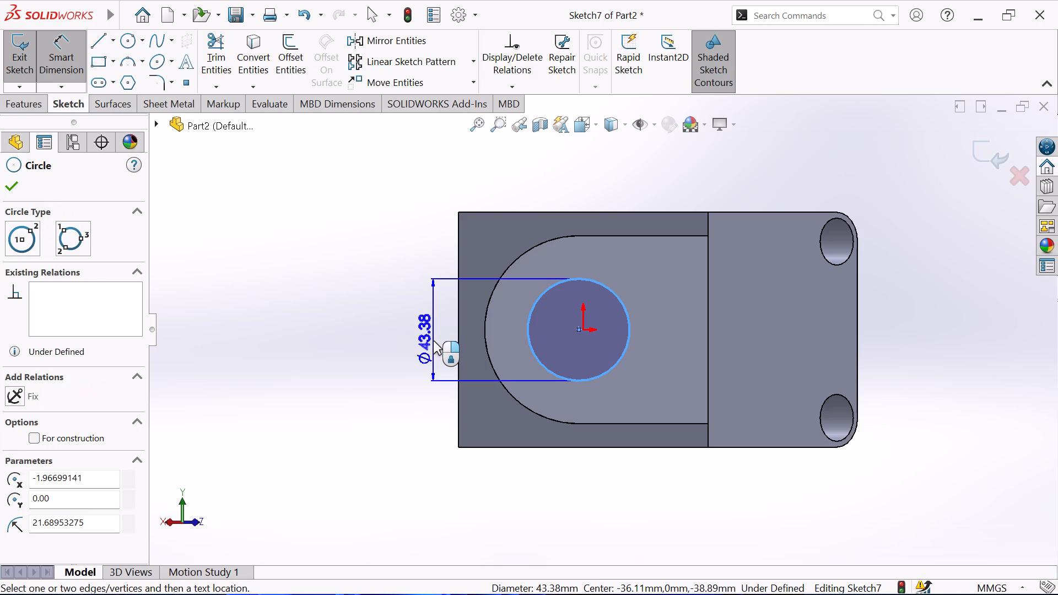
left_click(433, 340)
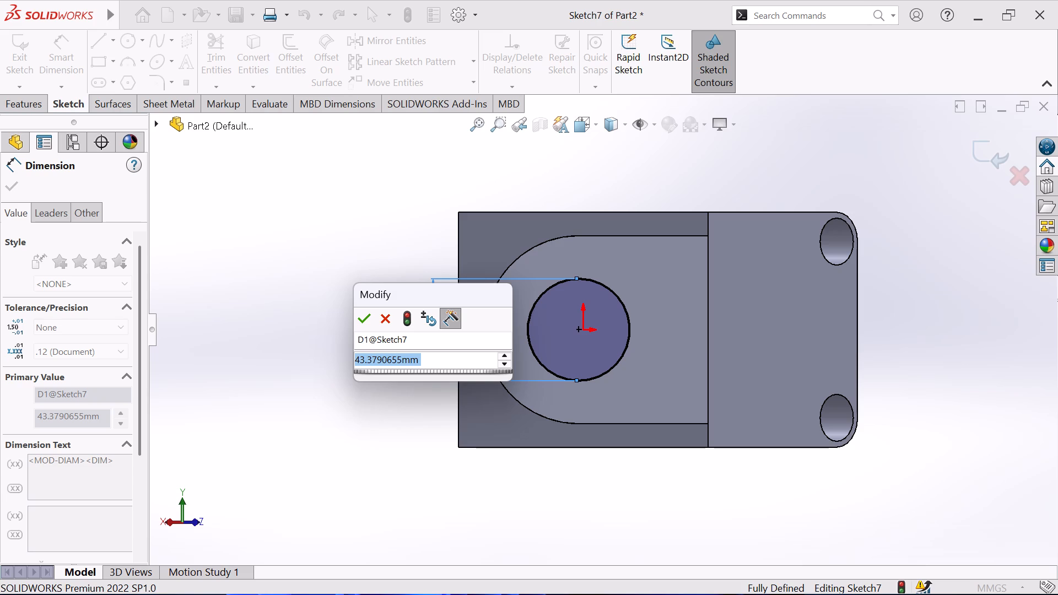
type("30")
key("Return")
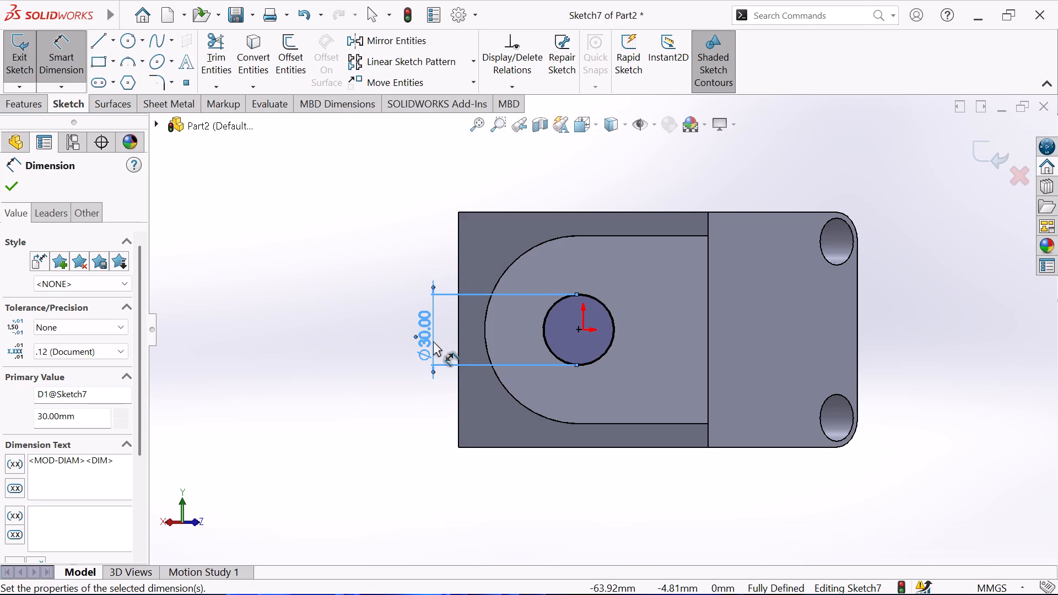
left_click(12, 188)
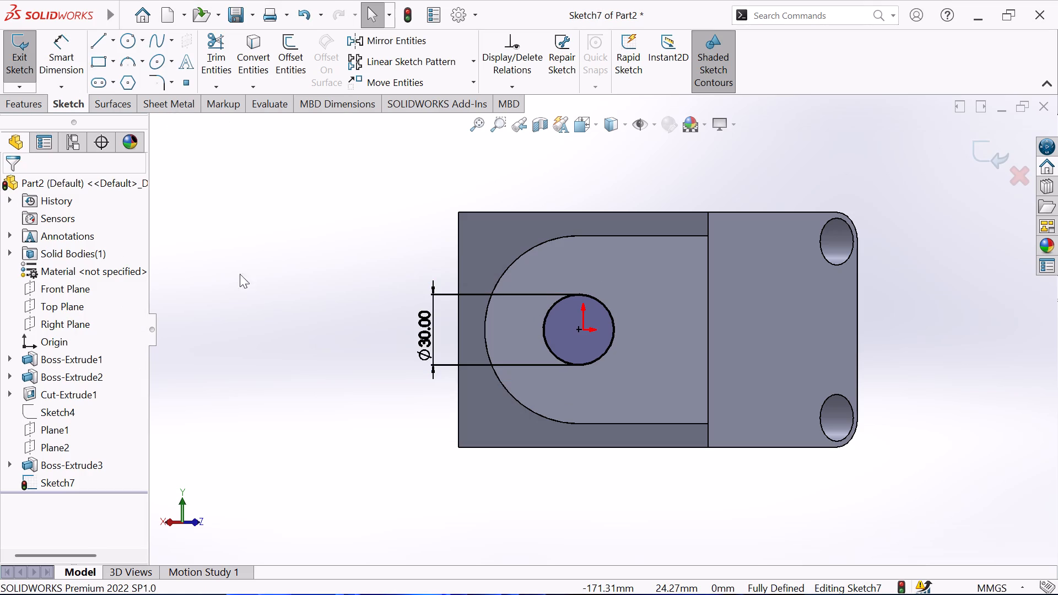
Exit the sketch and cut-extrude the 30 mm circle through the angled boss and block using Up To Next.
scroll(342, 313, "up", 1)
middle_click_drag(210, 231, 220, 227)
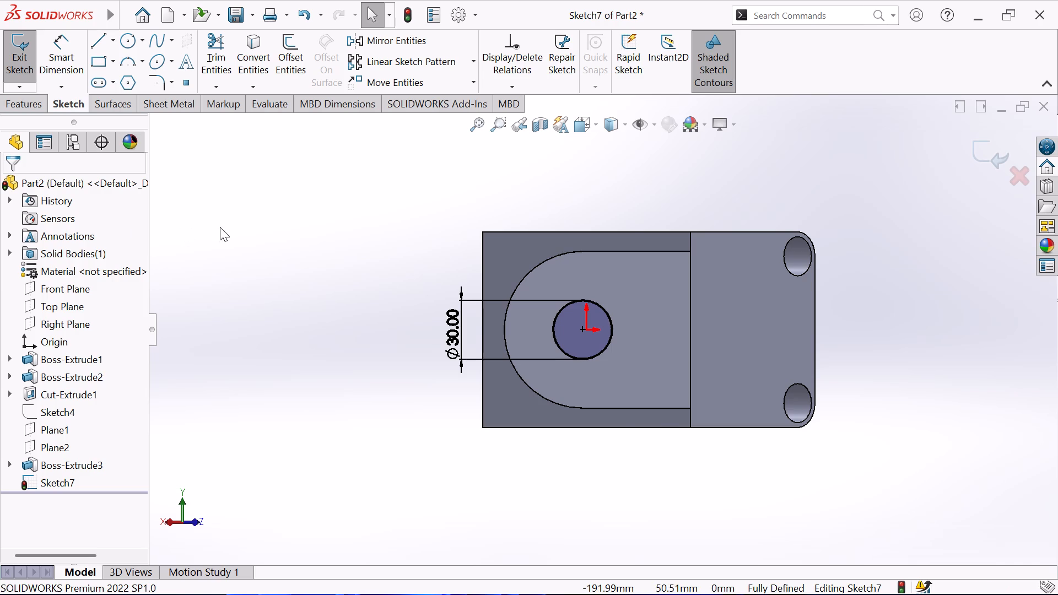
middle_click_drag(220, 227, 291, 180)
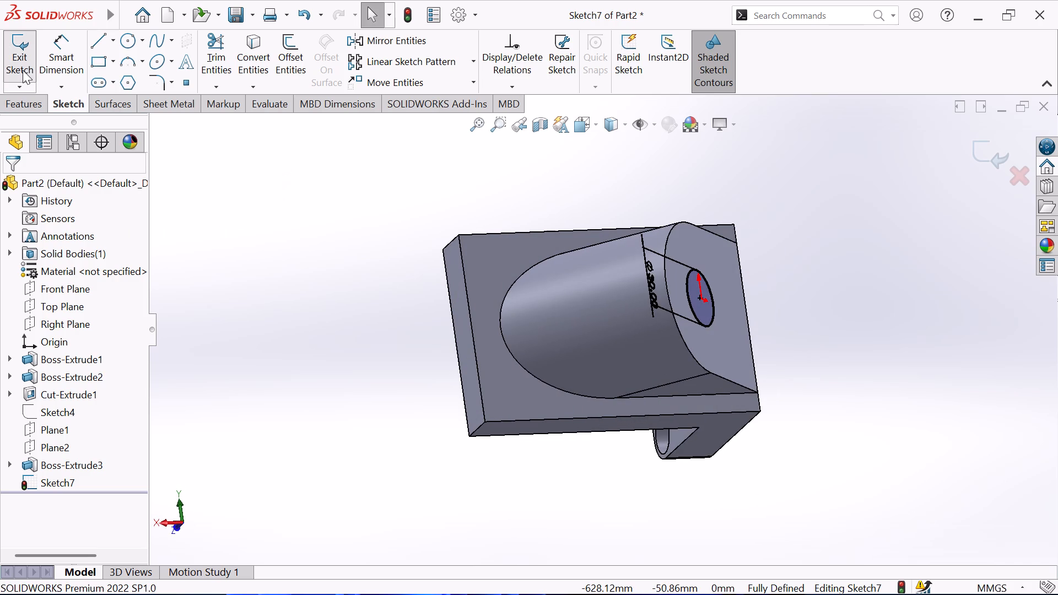
left_click(23, 67)
left_click(25, 104)
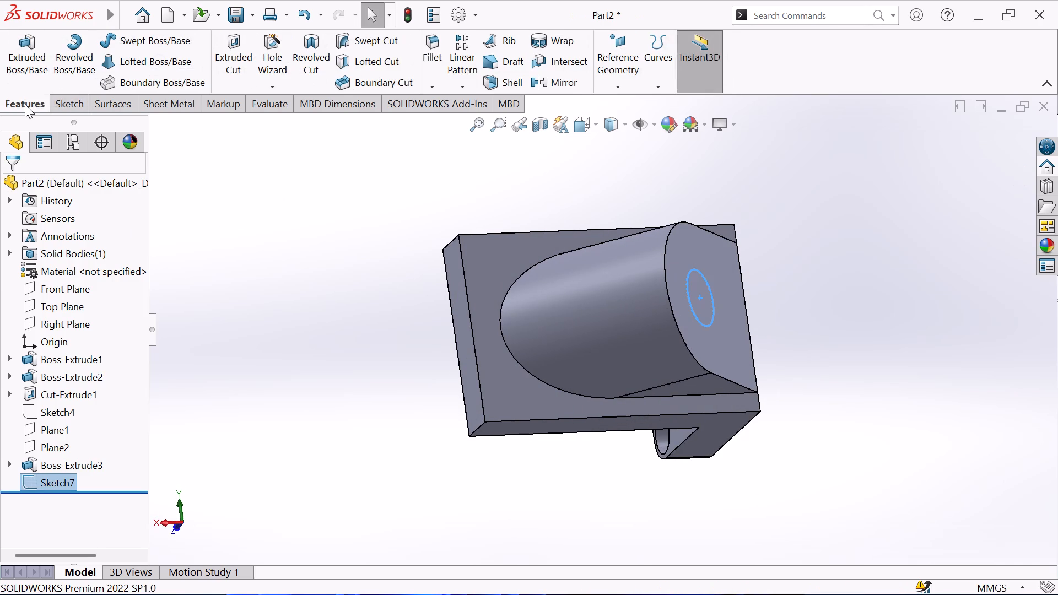
left_click(224, 40)
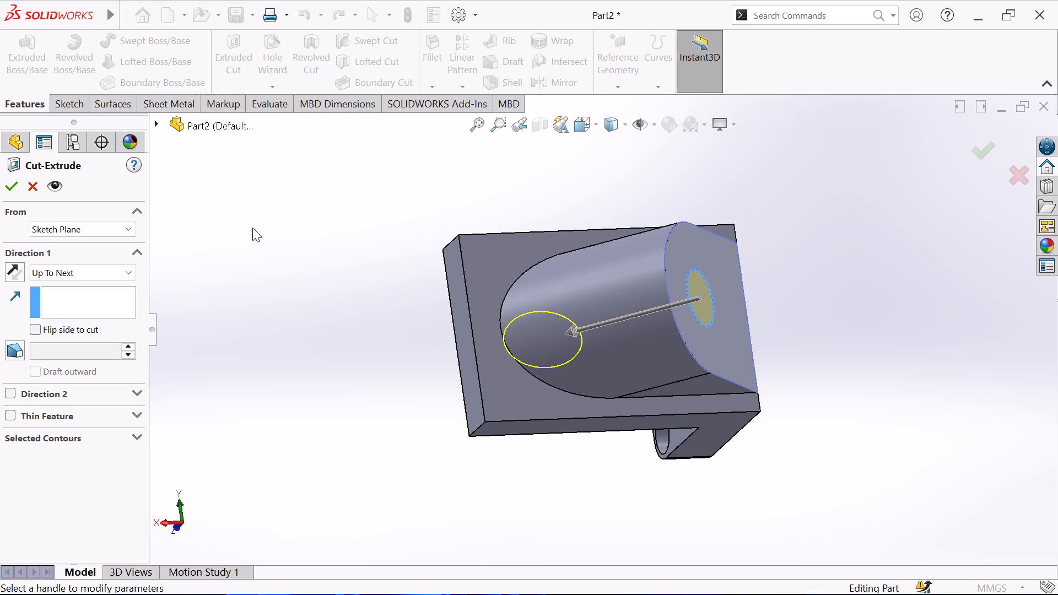
middle_click_drag(262, 241, 309, 180)
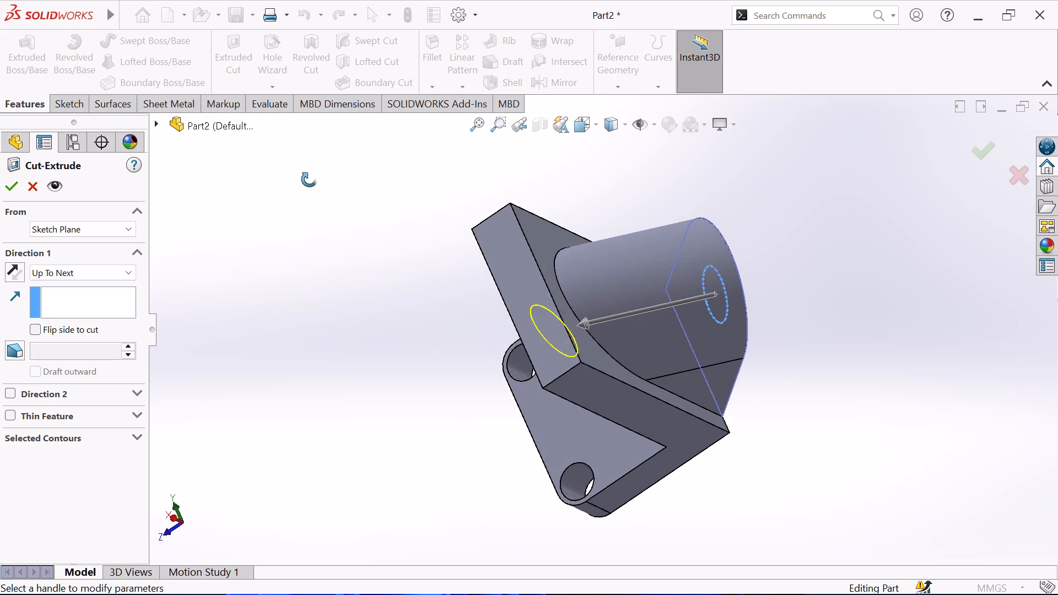
middle_click_drag(309, 180, 306, 183)
left_click(19, 181)
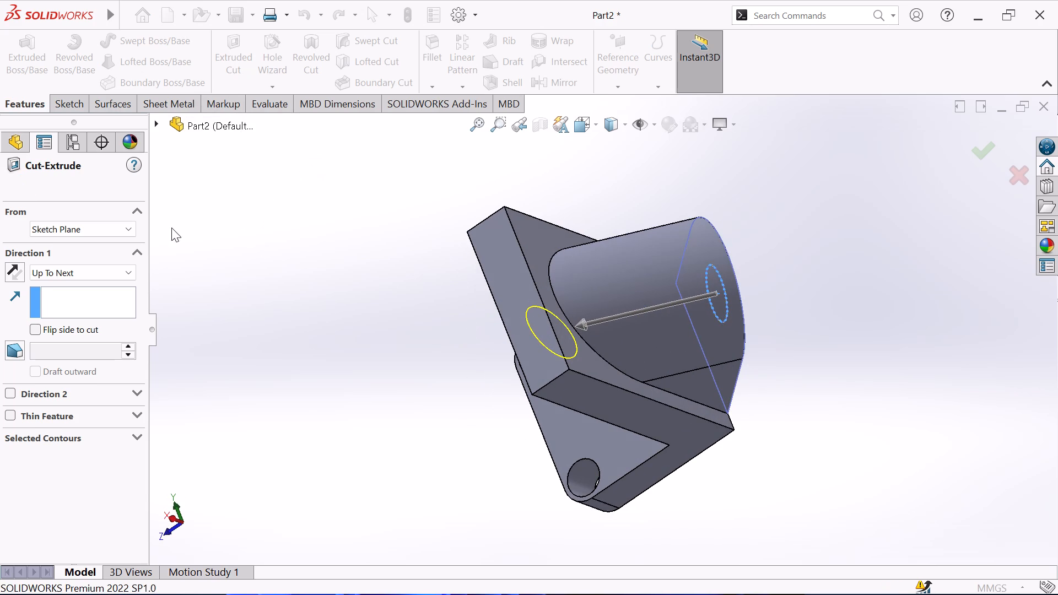
middle_click(212, 264)
middle_click_drag(212, 264, 149, 293)
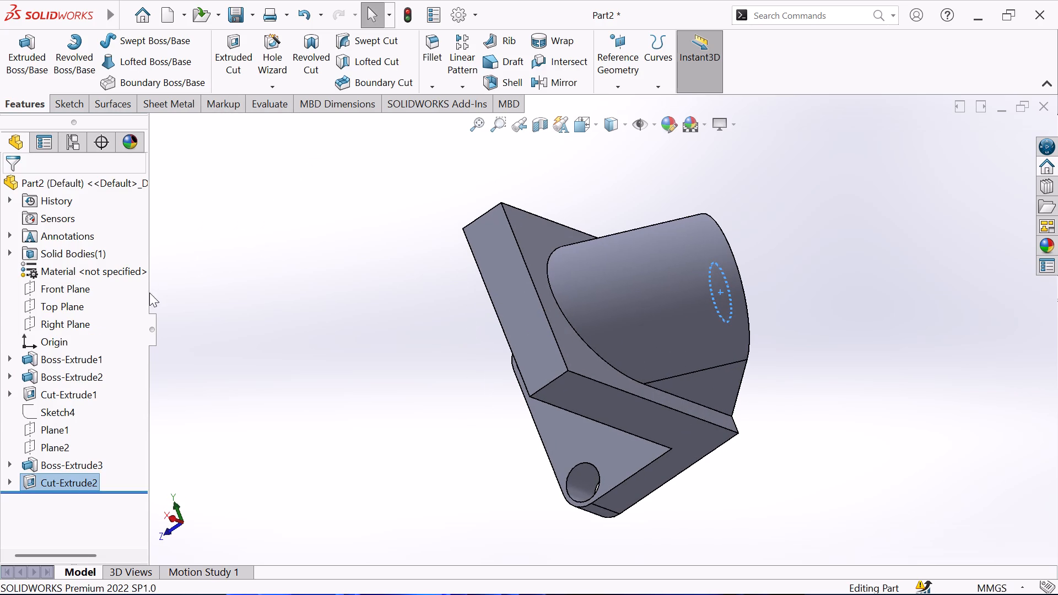
middle_click_drag(149, 293, 135, 297)
middle_click_drag(281, 280, 137, 350)
key("Escape")
Start a new sketch on the flat triangular side face of the angled boss.
scroll(289, 313, "up", 1)
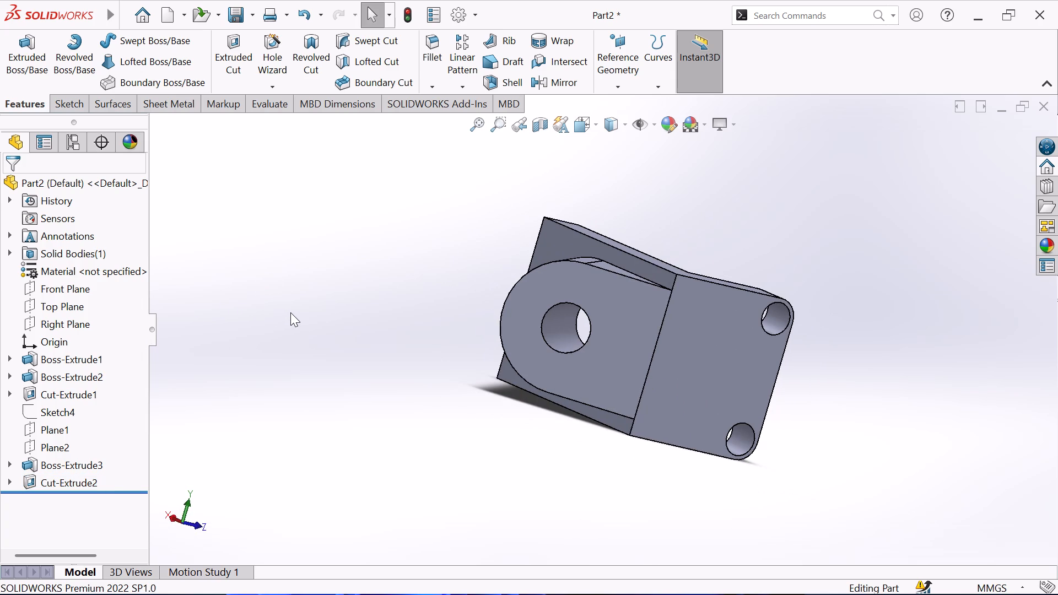
middle_click_drag(300, 309, 334, 278)
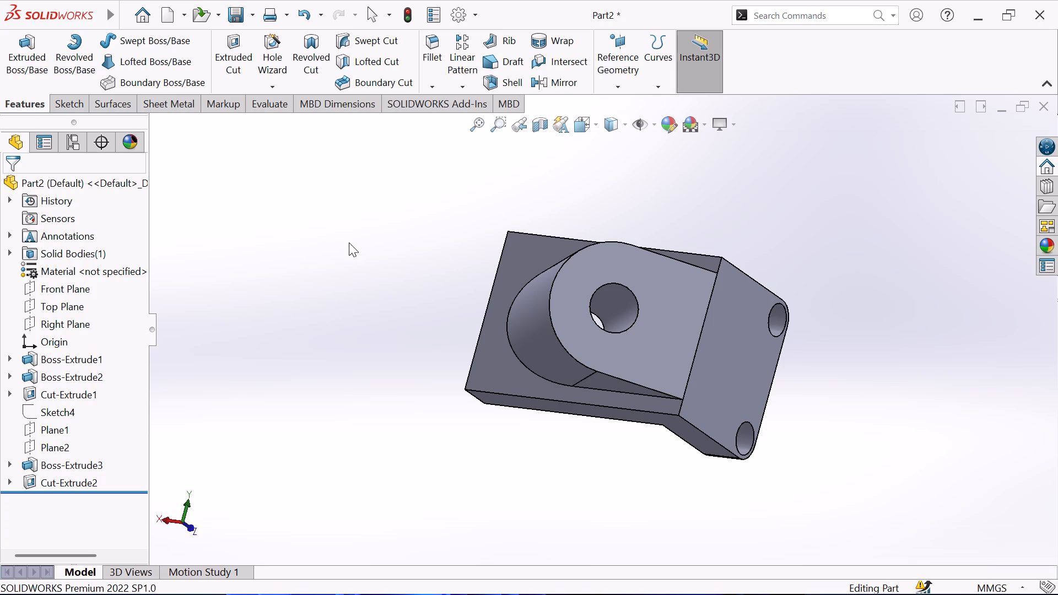
middle_click_drag(442, 263, 448, 225)
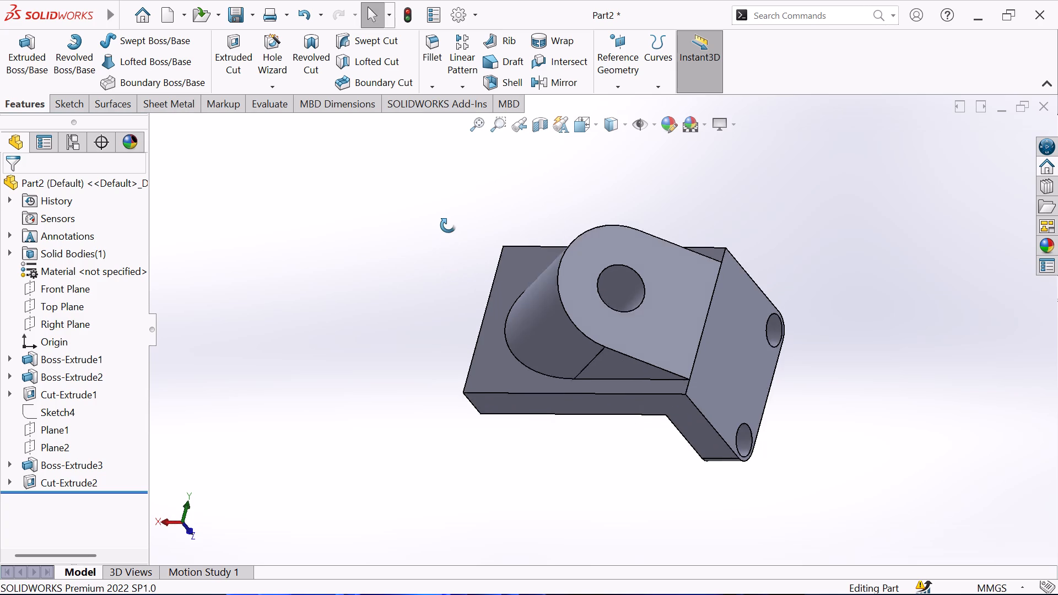
middle_click_drag(448, 225, 451, 214)
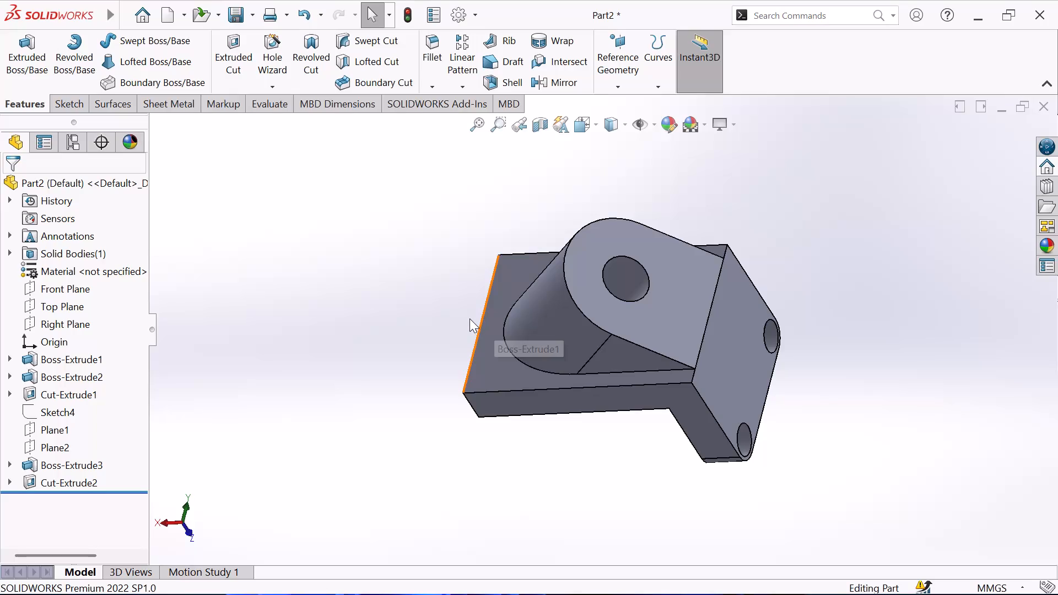
left_click(642, 359)
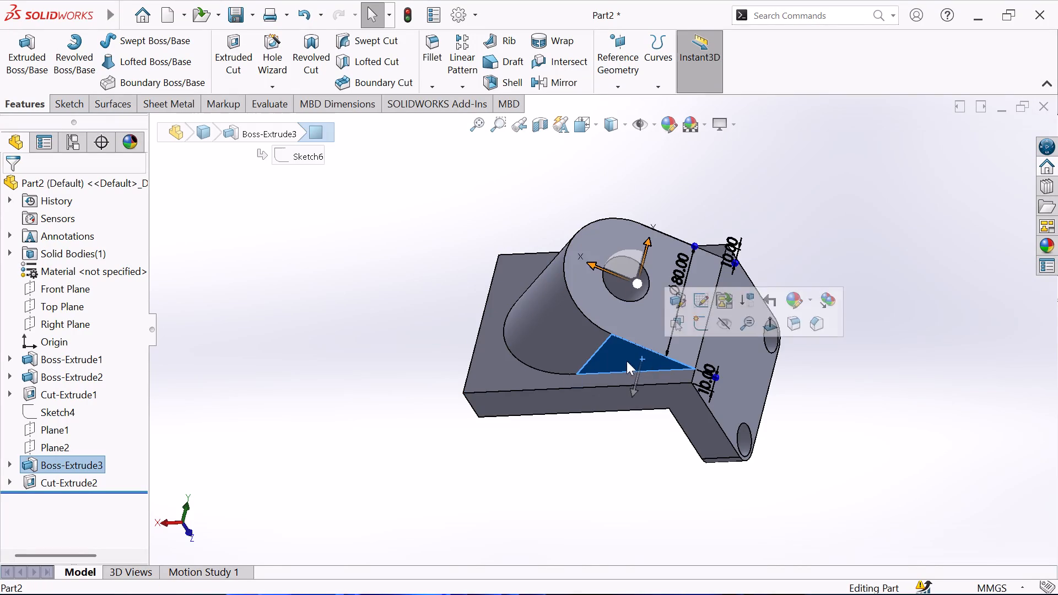
left_click(76, 106)
left_click(25, 44)
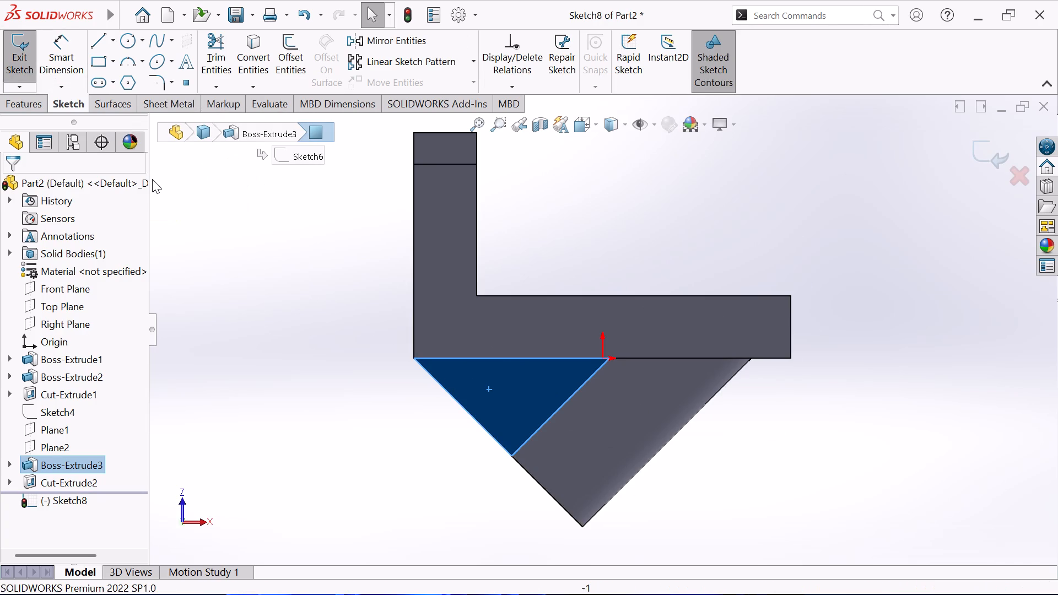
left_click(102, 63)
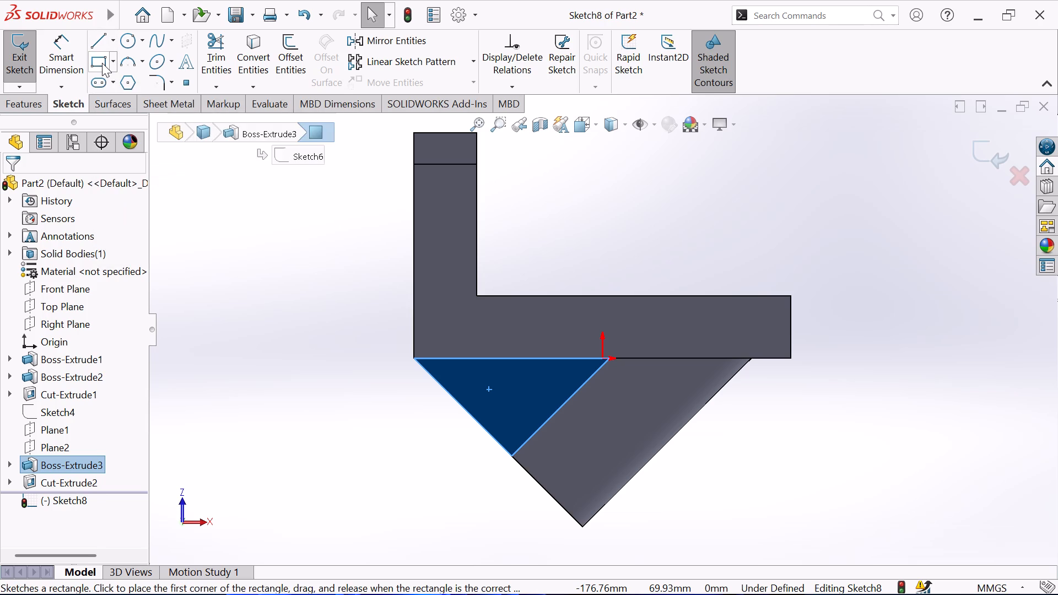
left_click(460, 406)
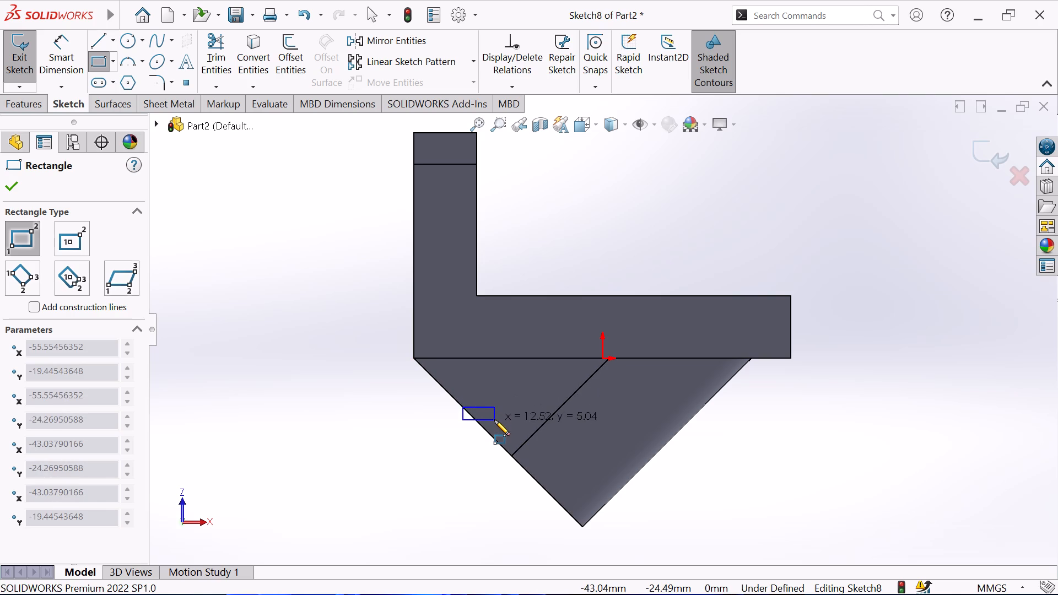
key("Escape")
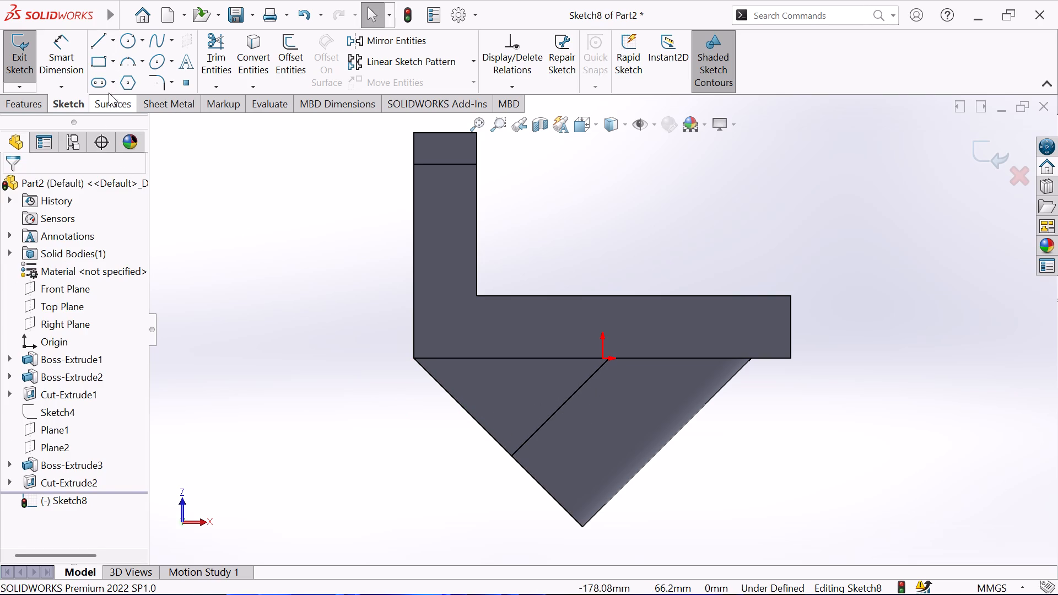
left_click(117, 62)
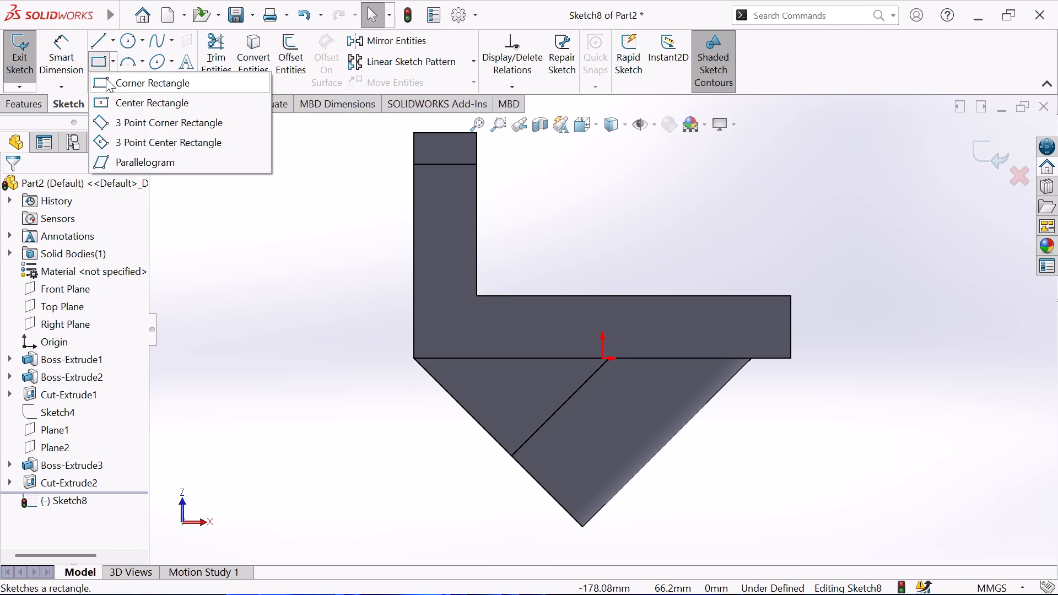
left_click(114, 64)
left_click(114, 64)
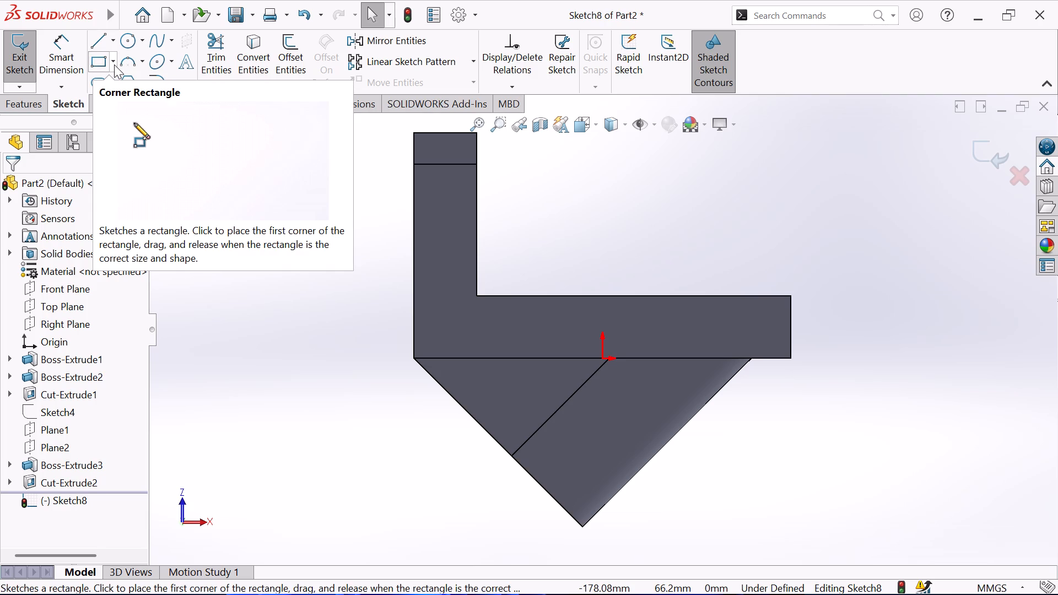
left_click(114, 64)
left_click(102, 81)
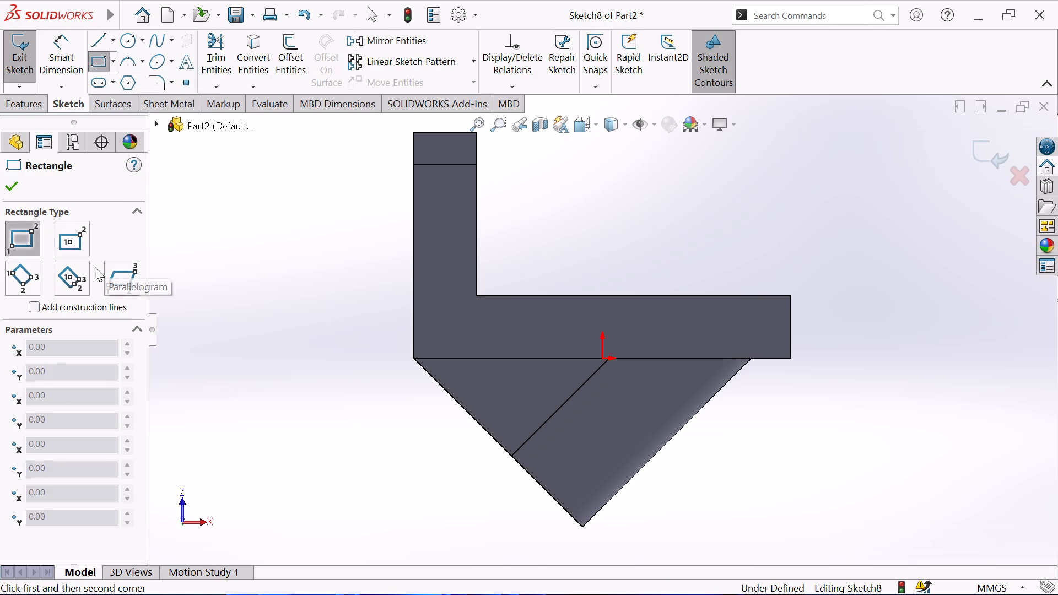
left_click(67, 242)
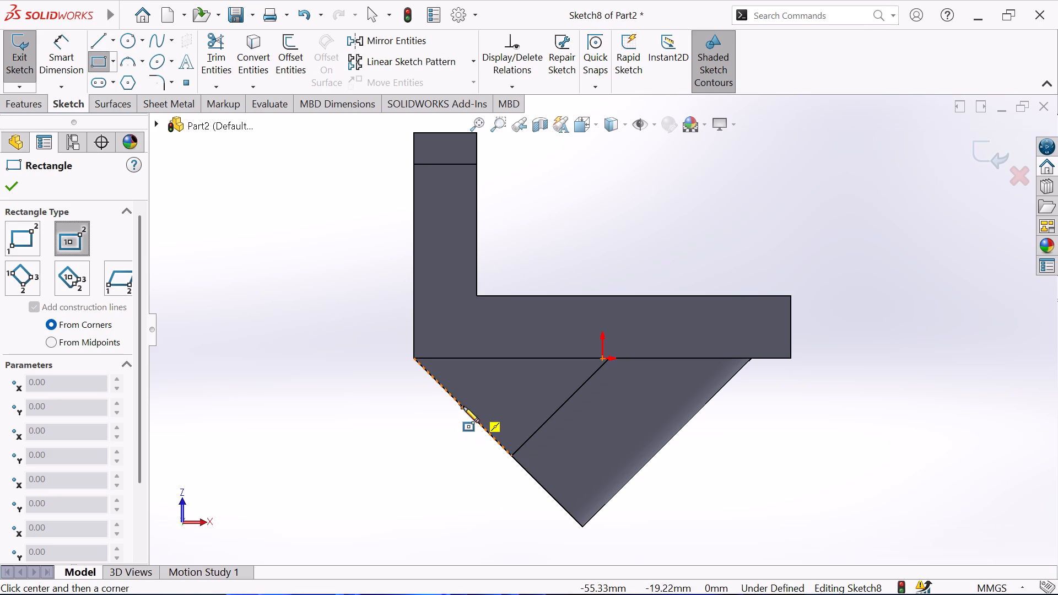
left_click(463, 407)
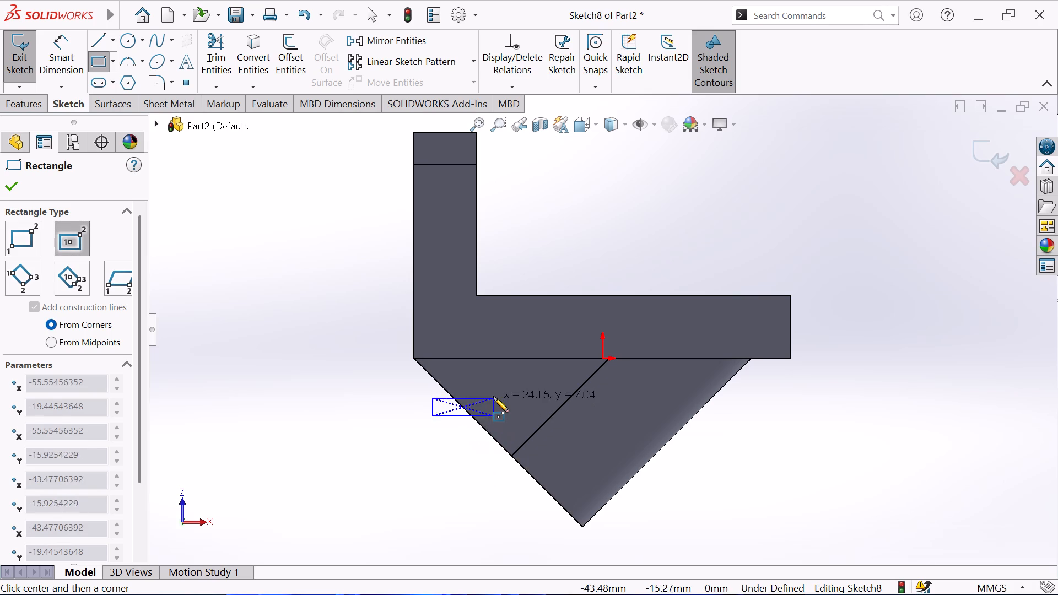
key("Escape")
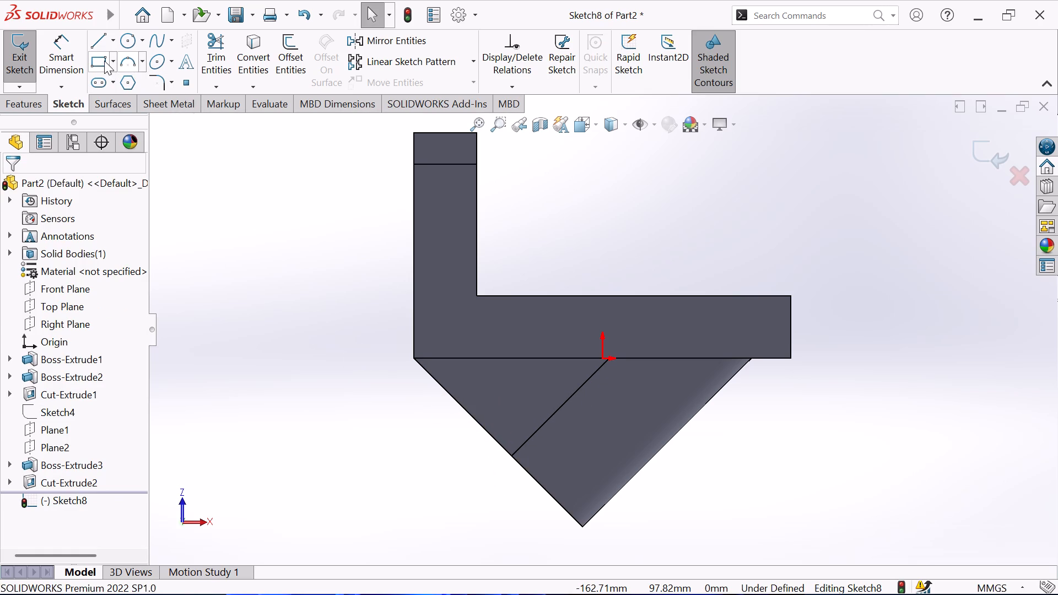
Sketch three connected perpendicular lines from the triangular face's outer slanted edge, forming an open rectangle about 15 mm deep and 12 mm wide.
left_click(98, 41)
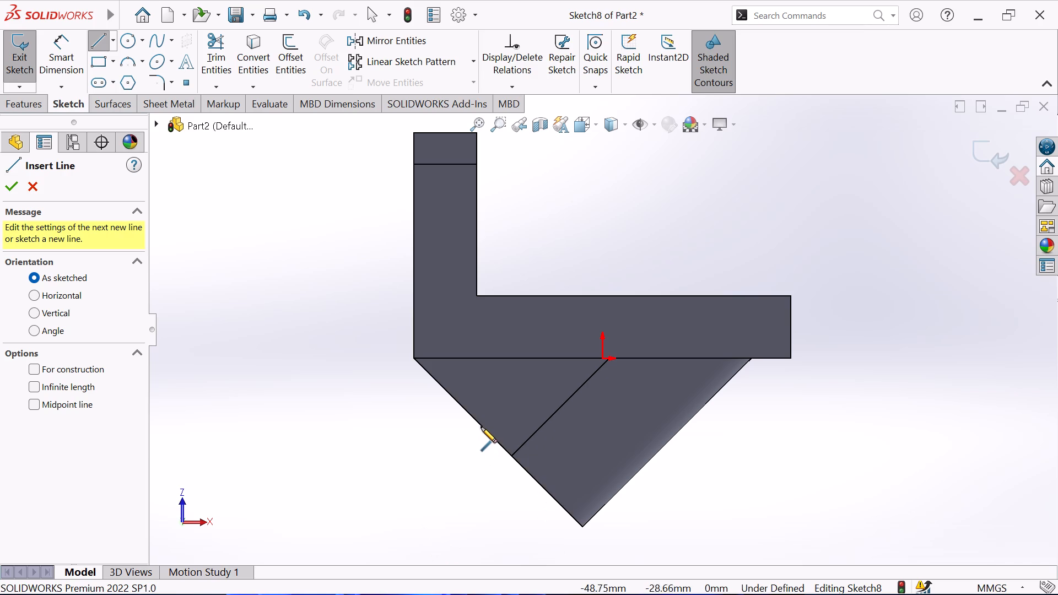
left_click(481, 424)
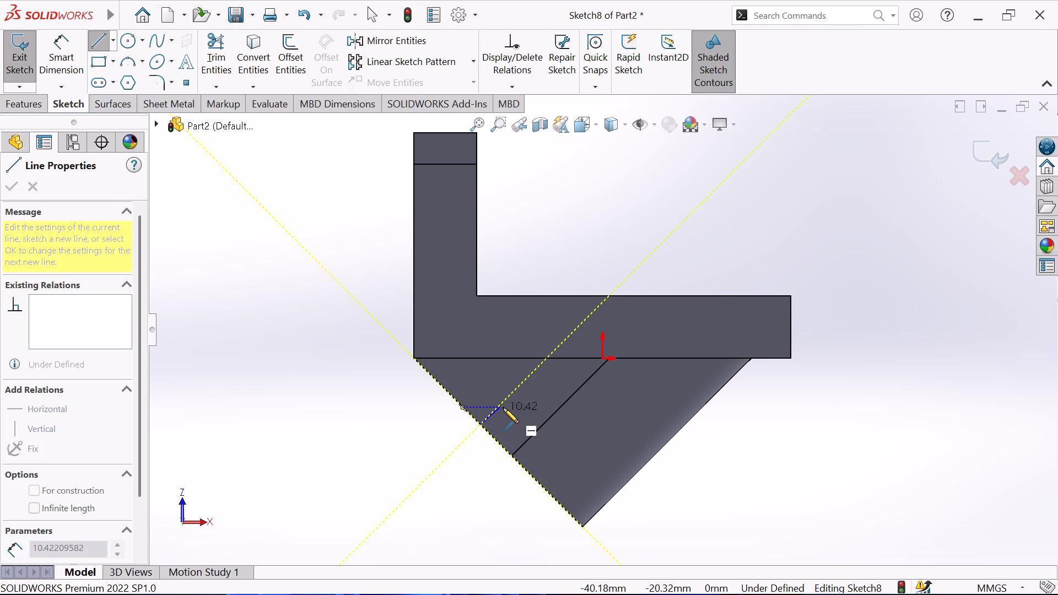
left_click(506, 396)
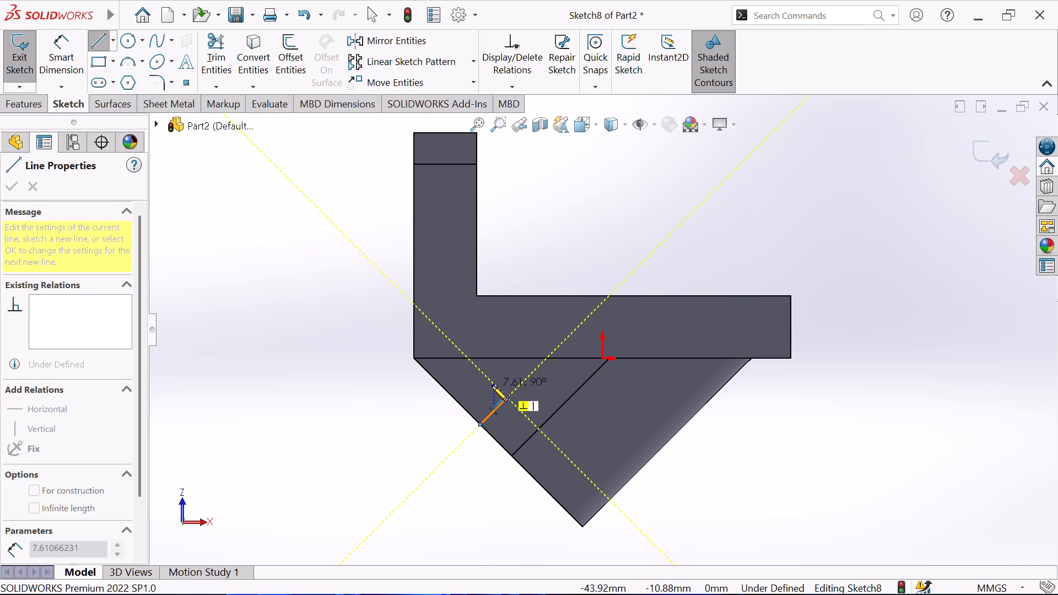
left_click(488, 376)
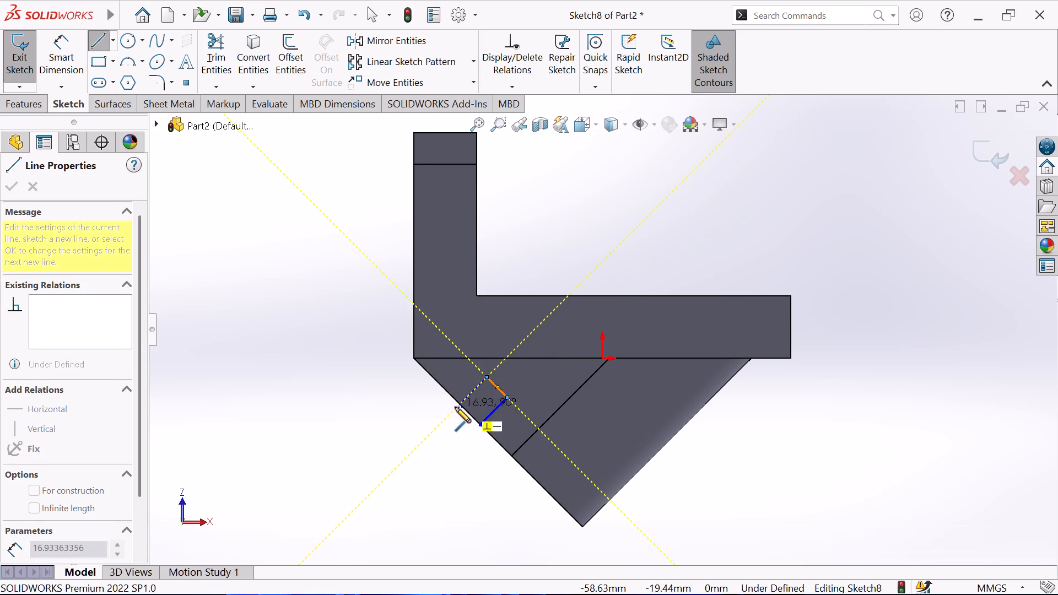
left_click(458, 404)
right_click(428, 419)
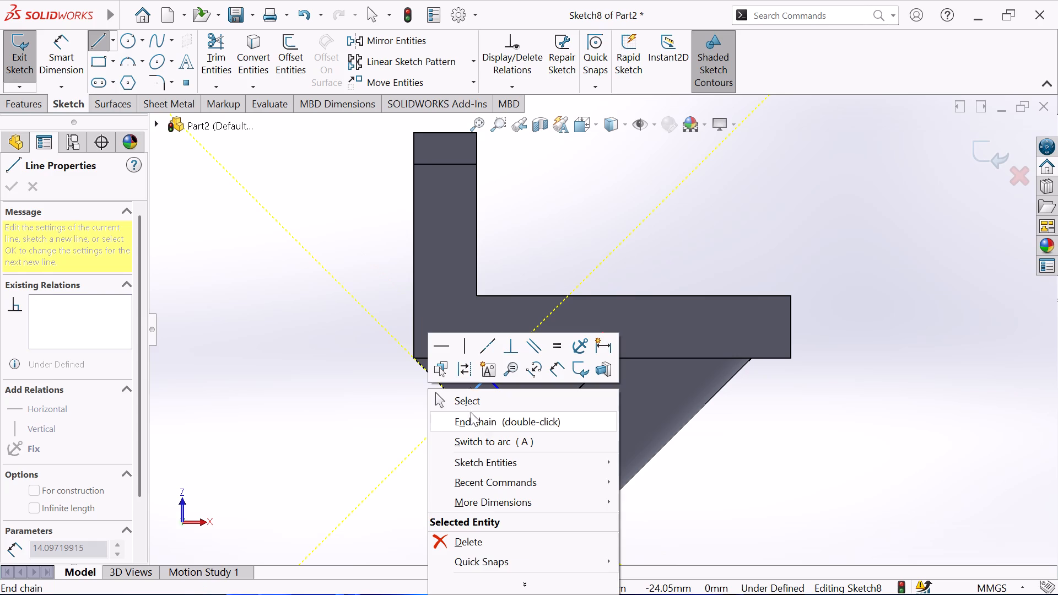
left_click(471, 401)
Convert the triangular face's outer slanted edge into a sketch line.
left_click(467, 414)
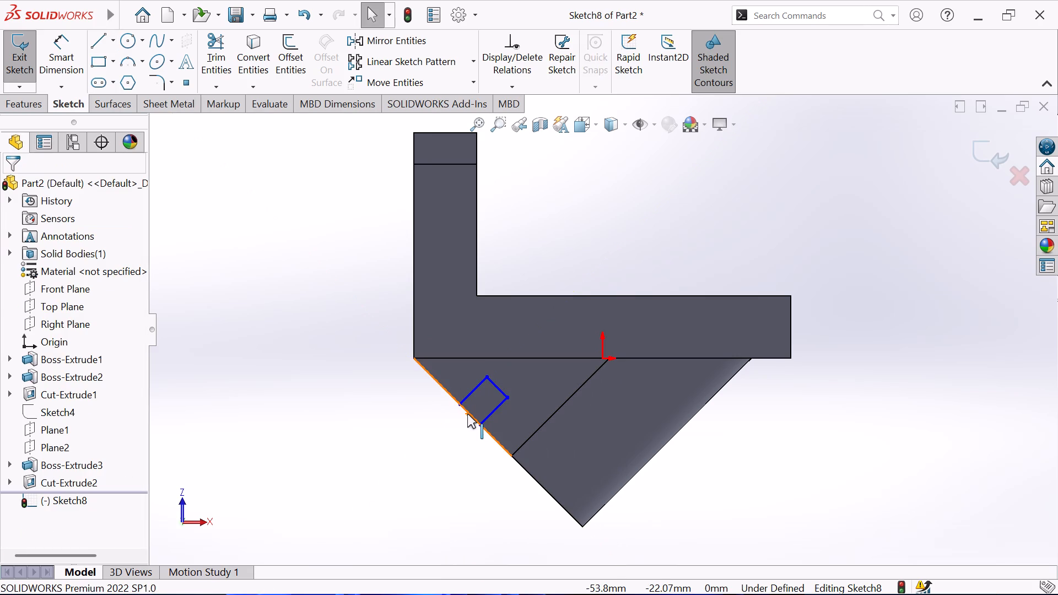
left_click(261, 69)
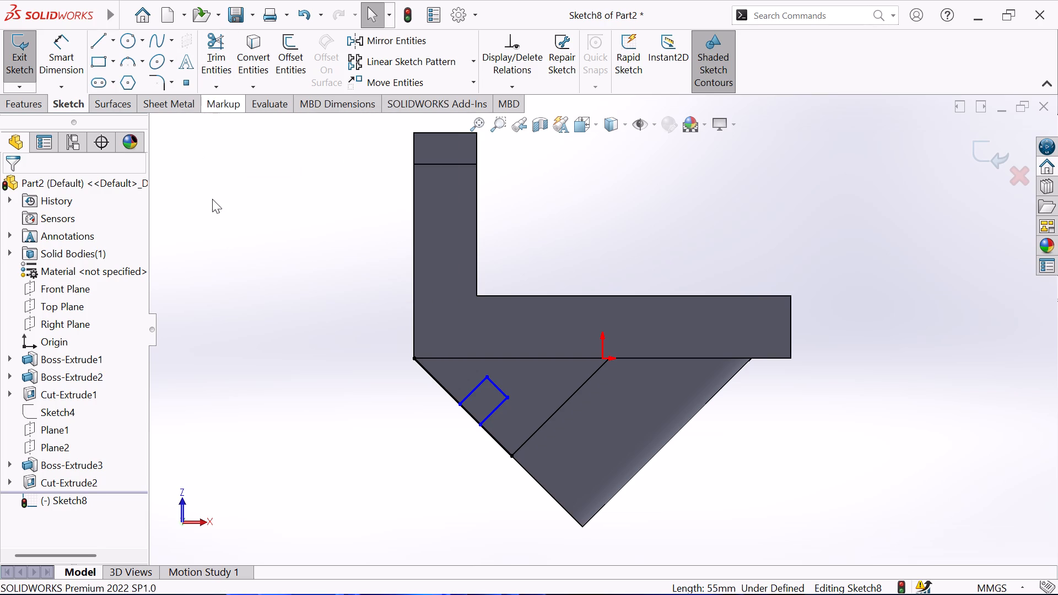
Dimension the distance from the face's corner on the block to the rectangle's nearest corner as 25 mm along the slanted edge.
left_click(57, 52)
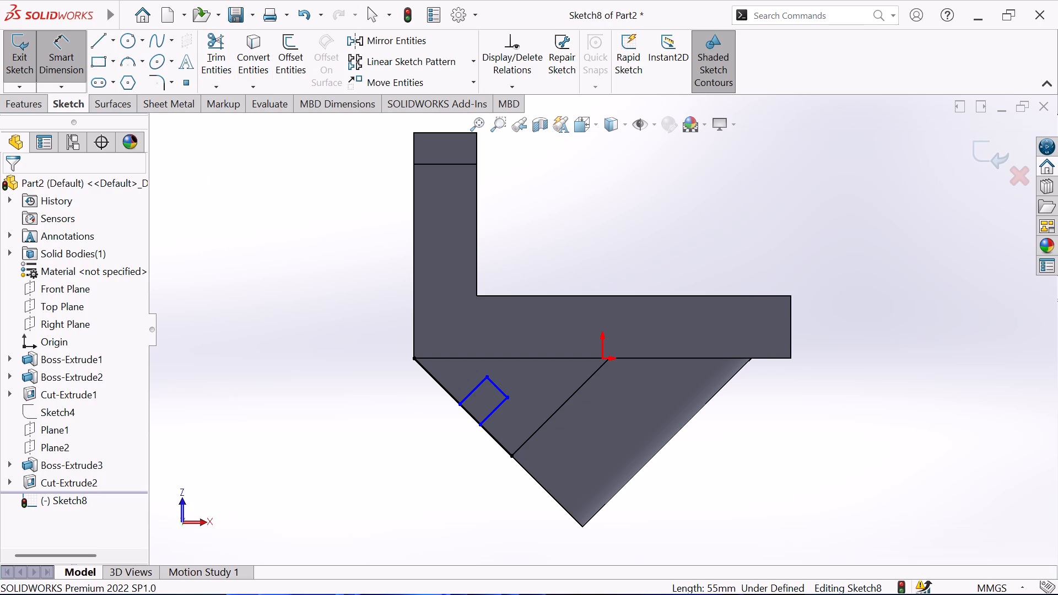
left_click(458, 406)
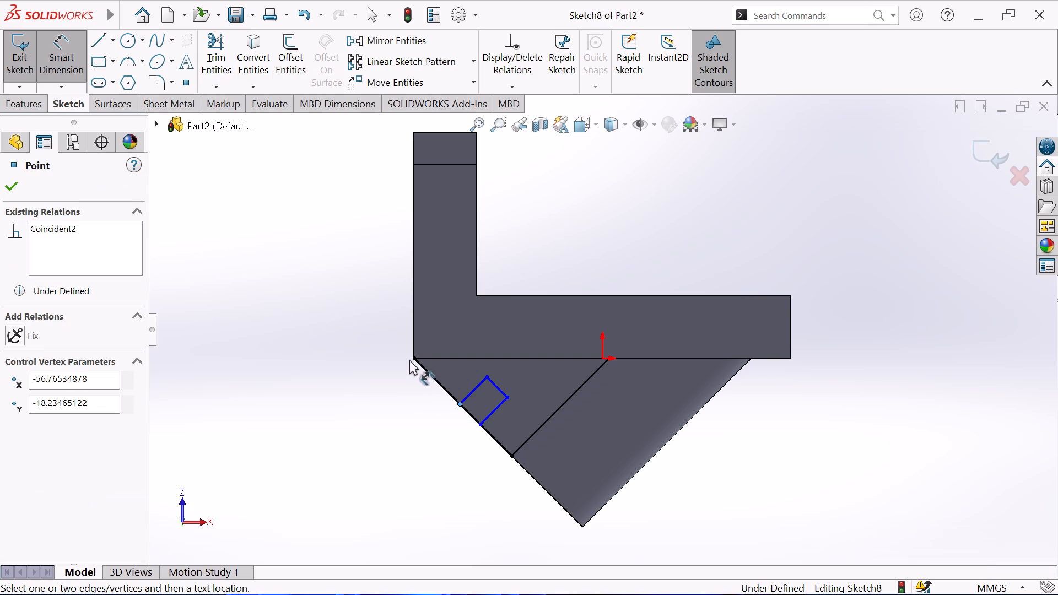
left_click(414, 357)
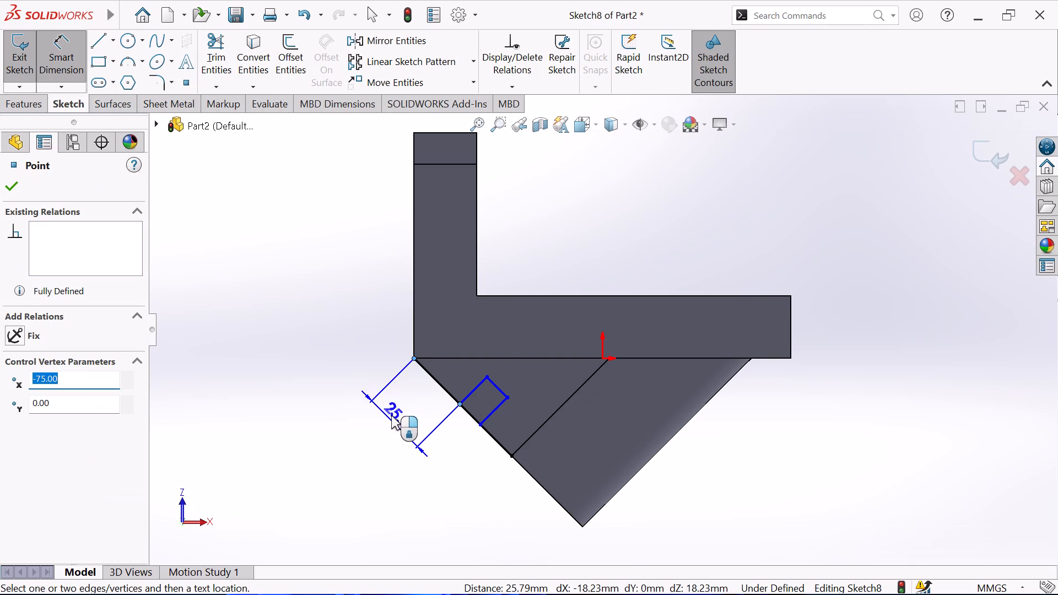
left_click(391, 415)
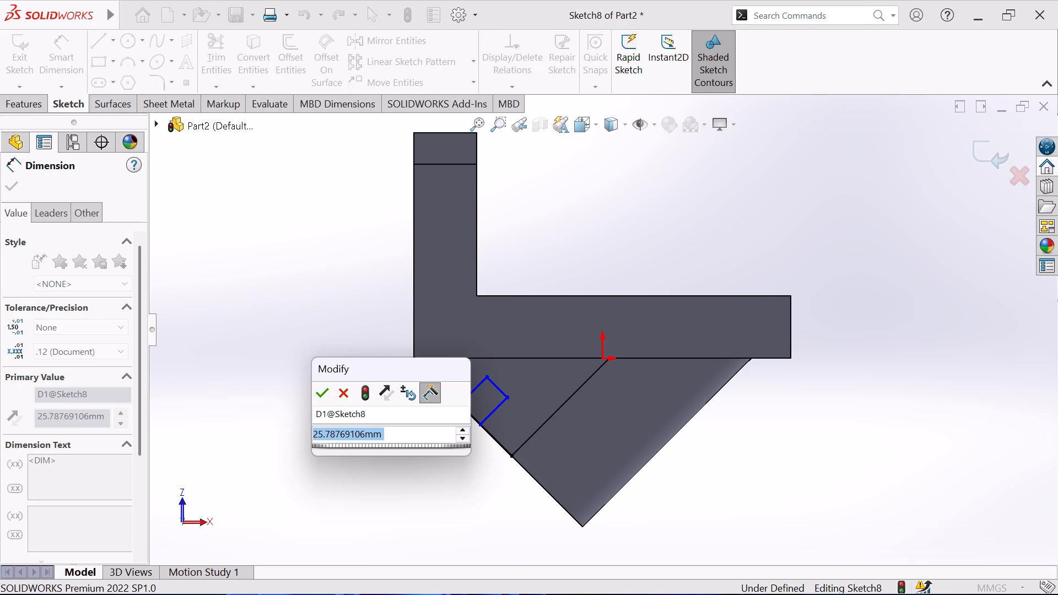
type("25")
key("Return")
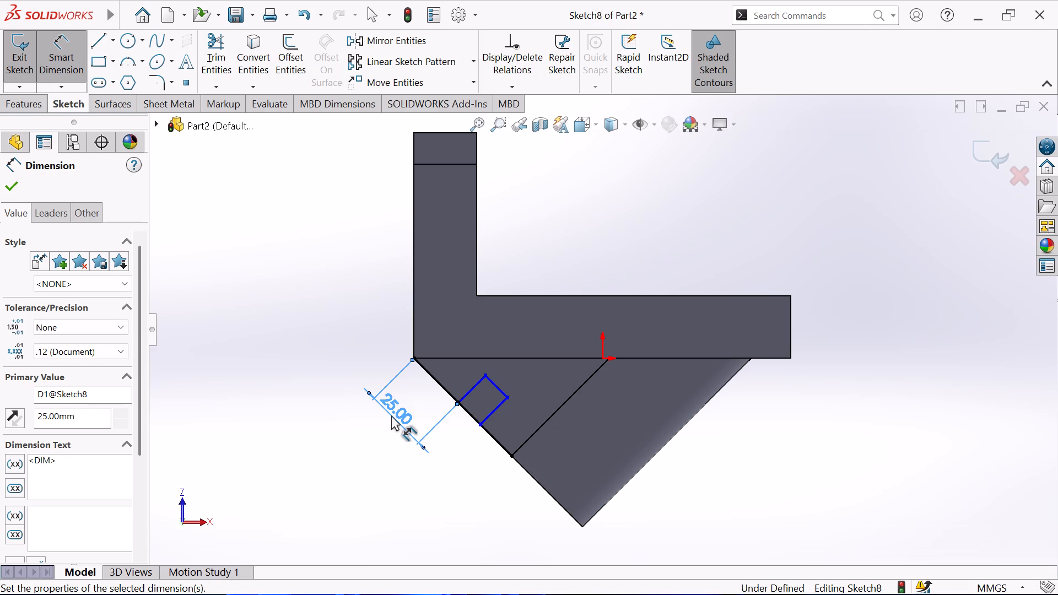
Dimension the rectangle's depth and its inner side as 15 mm each, and finish dimensioning.
left_click(495, 406)
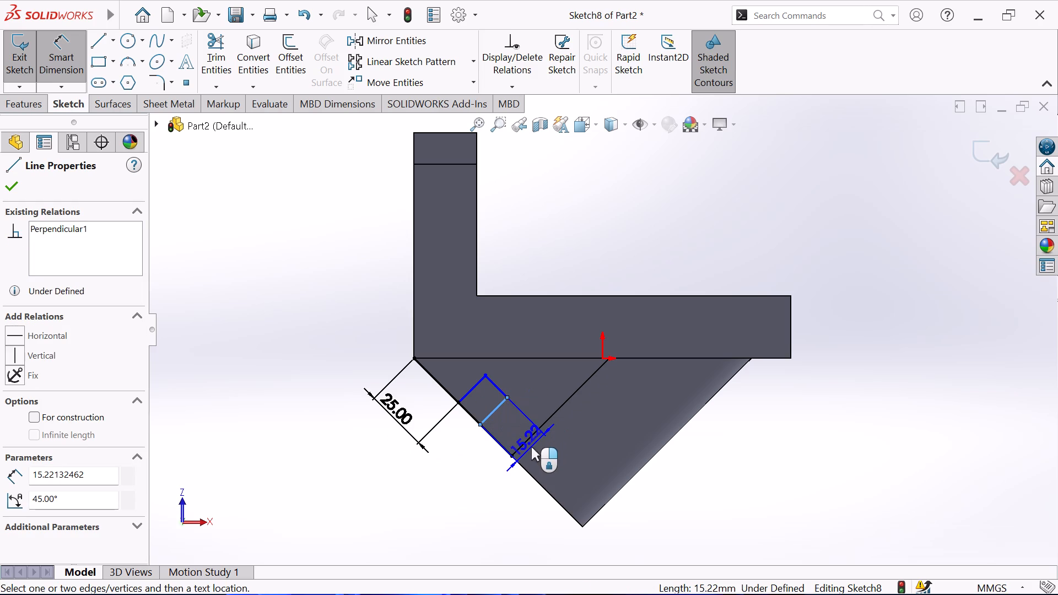
left_click(544, 437)
type("15")
key("Return")
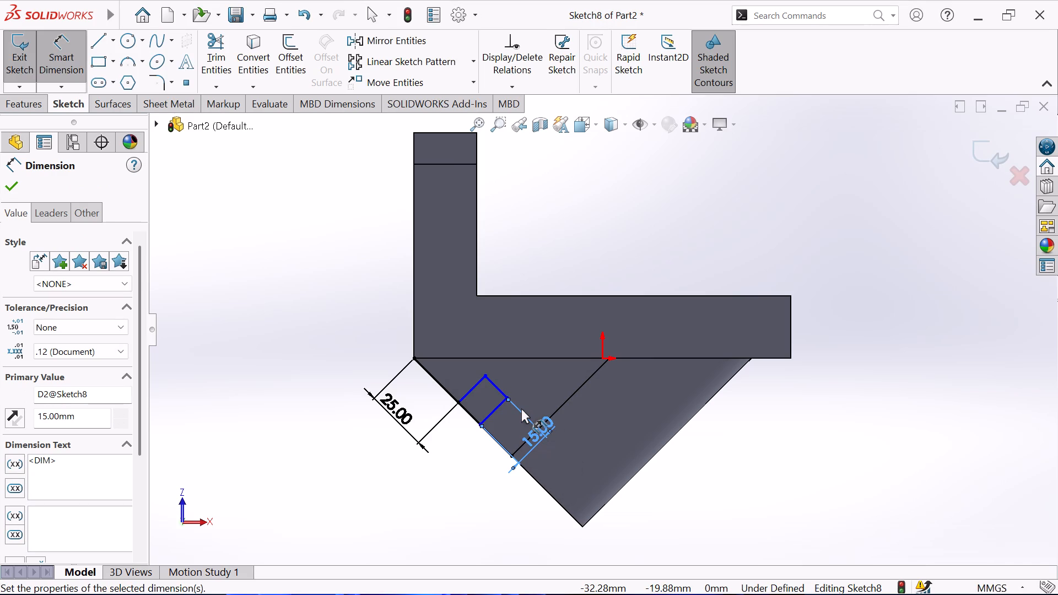
left_click(496, 387)
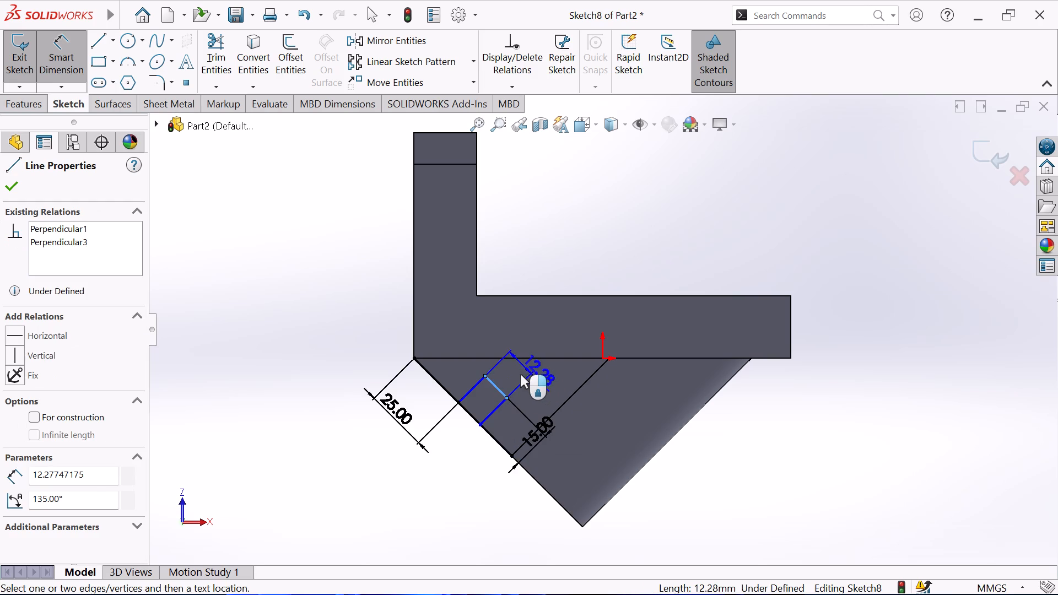
left_click(520, 374)
type("15")
key("Return")
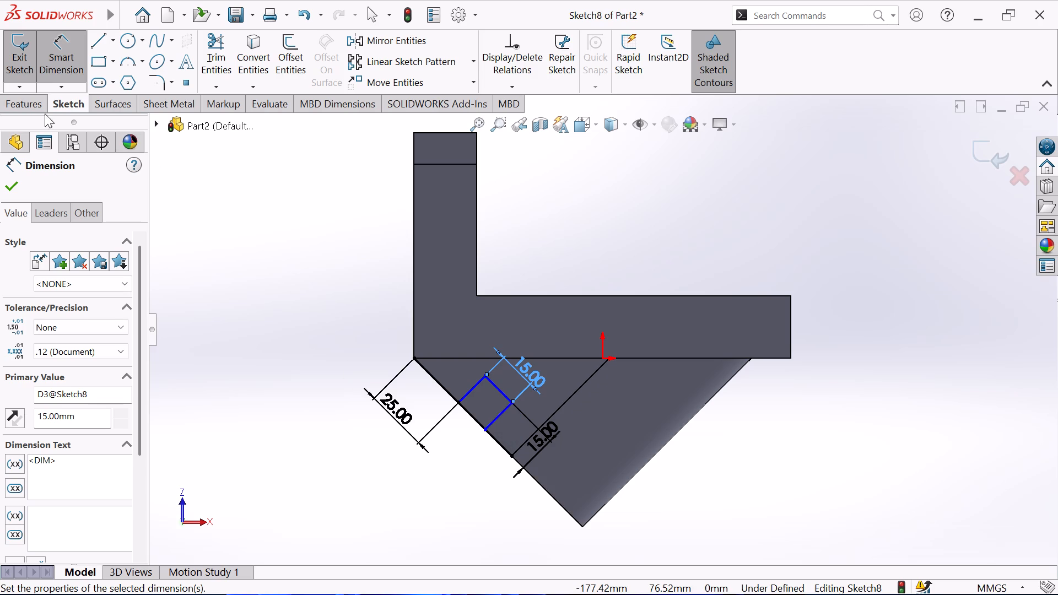
left_click(6, 193)
Trim away the converted edge line on both sides of the 15 mm square, leaving a closed profile.
left_click(206, 71)
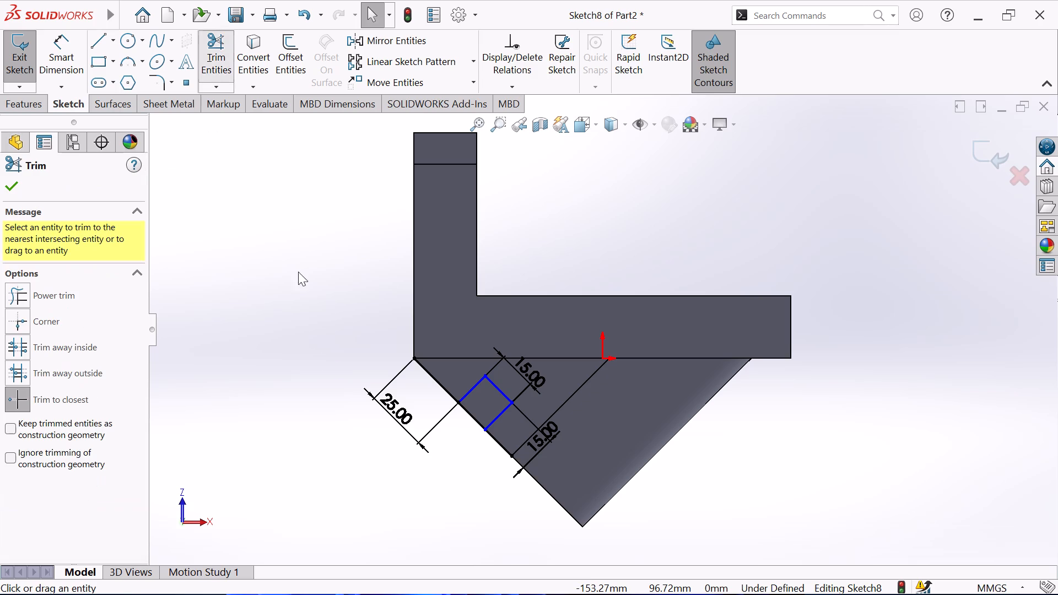
left_click(501, 444)
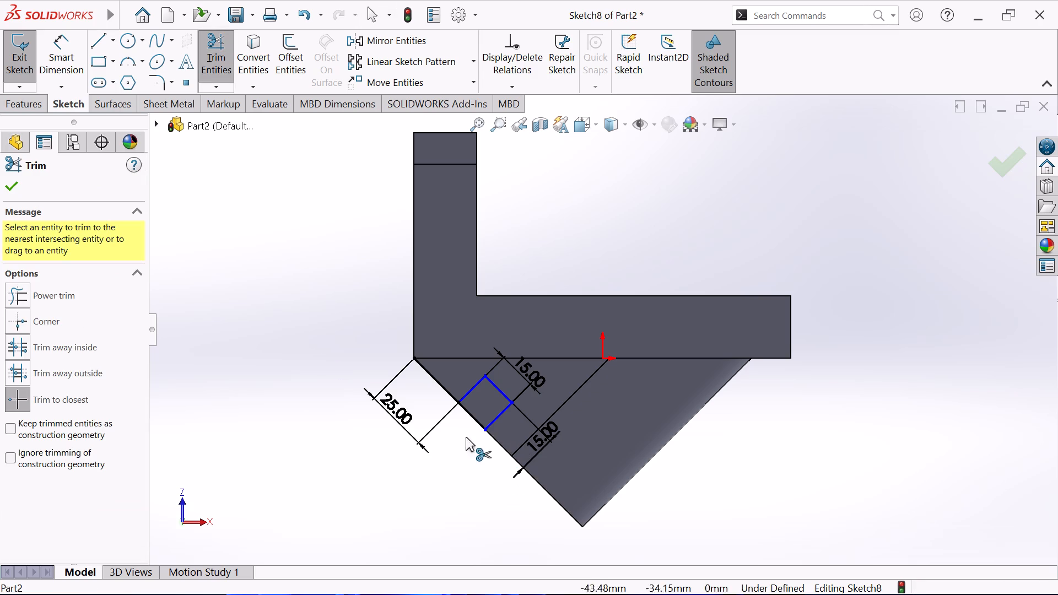
left_click(438, 383)
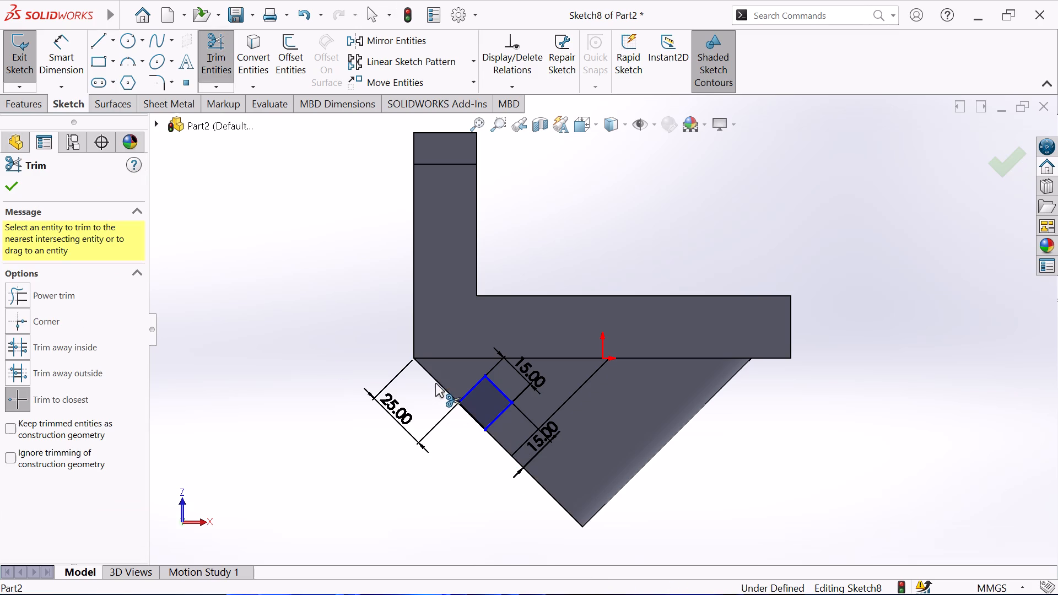
key("Escape")
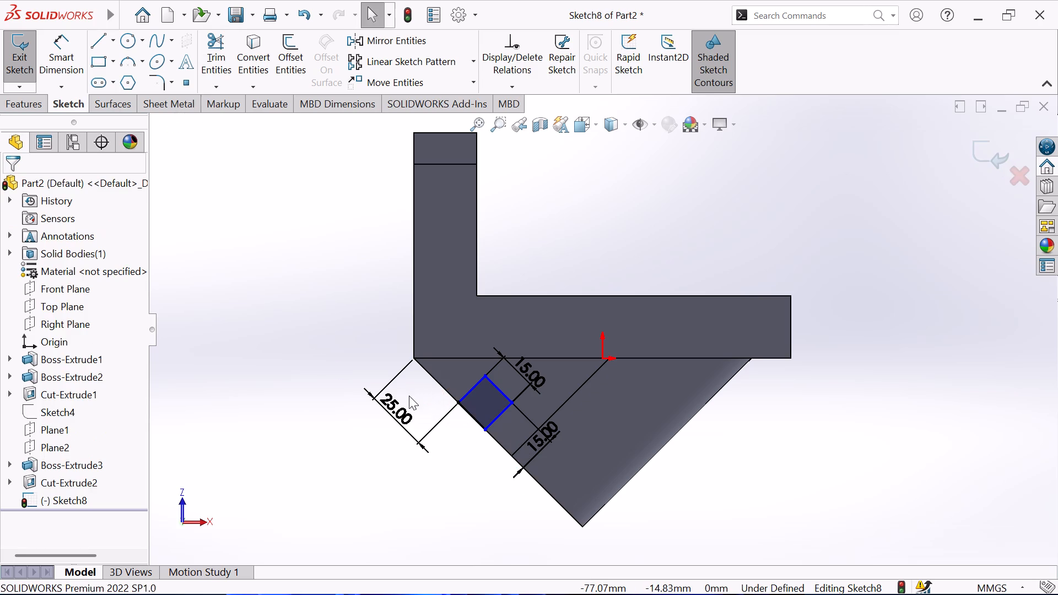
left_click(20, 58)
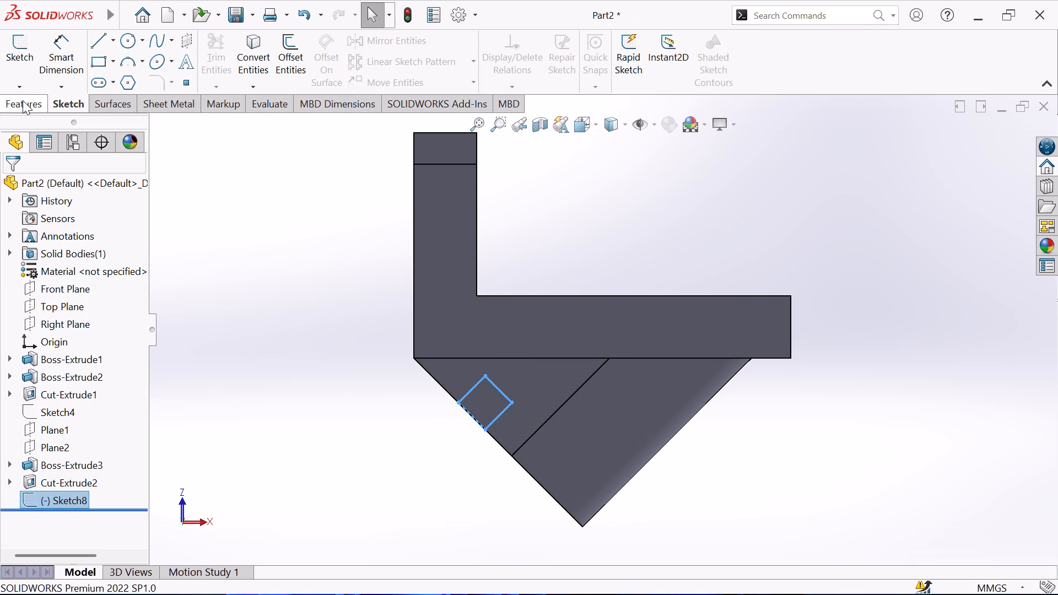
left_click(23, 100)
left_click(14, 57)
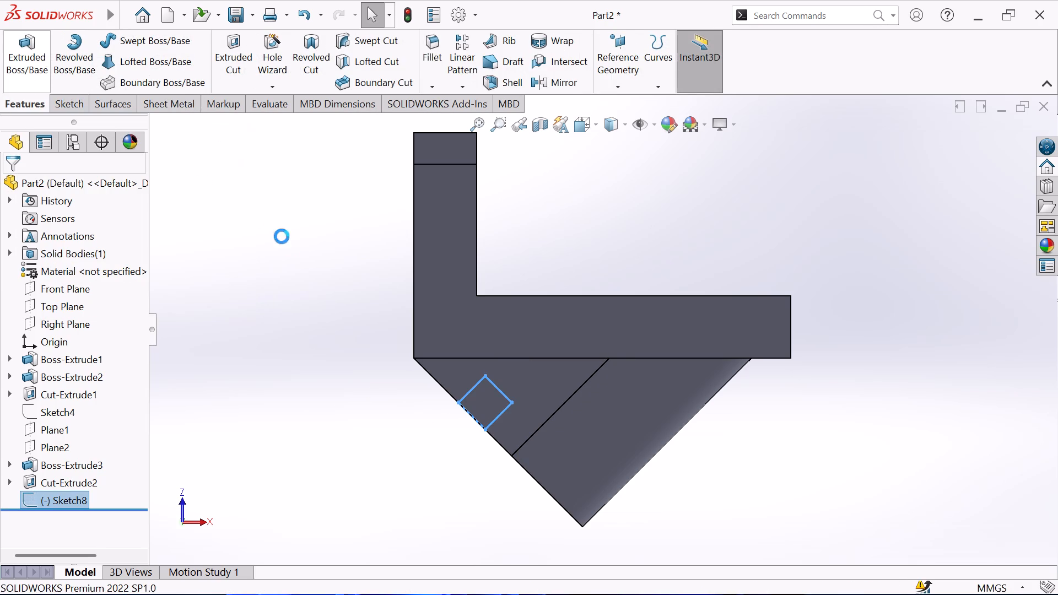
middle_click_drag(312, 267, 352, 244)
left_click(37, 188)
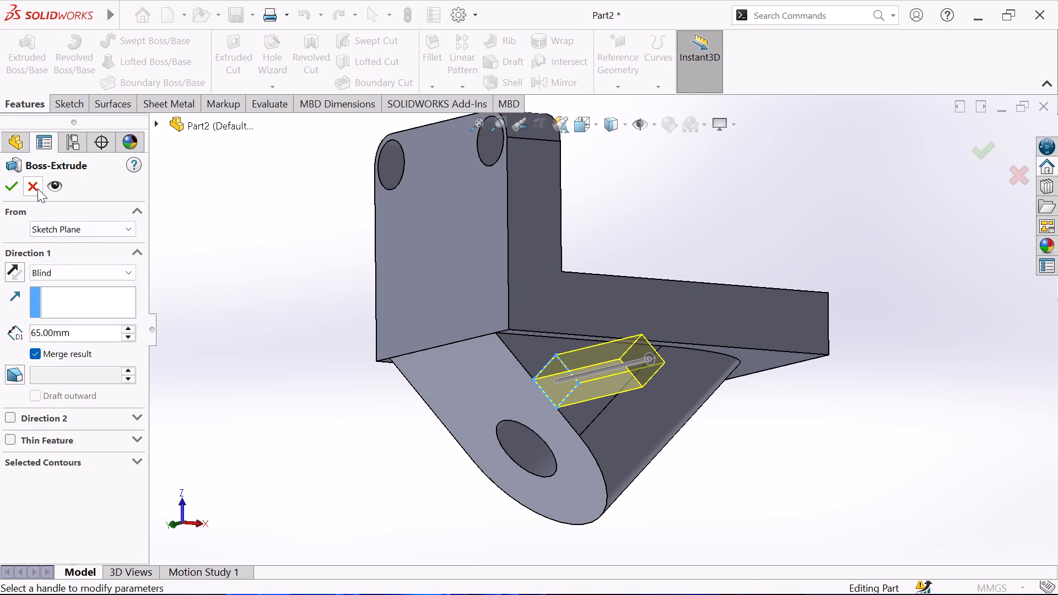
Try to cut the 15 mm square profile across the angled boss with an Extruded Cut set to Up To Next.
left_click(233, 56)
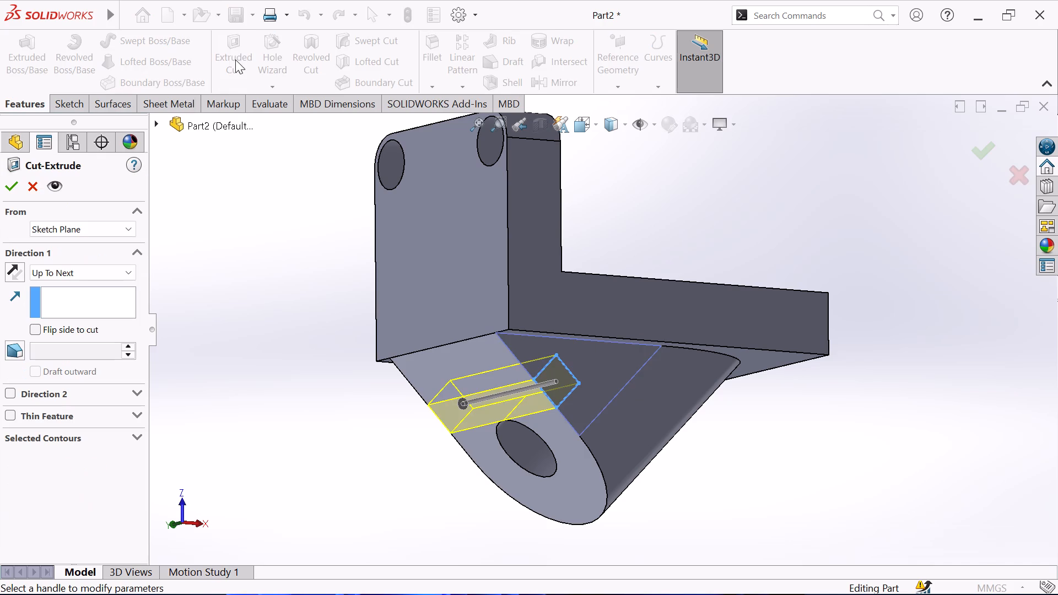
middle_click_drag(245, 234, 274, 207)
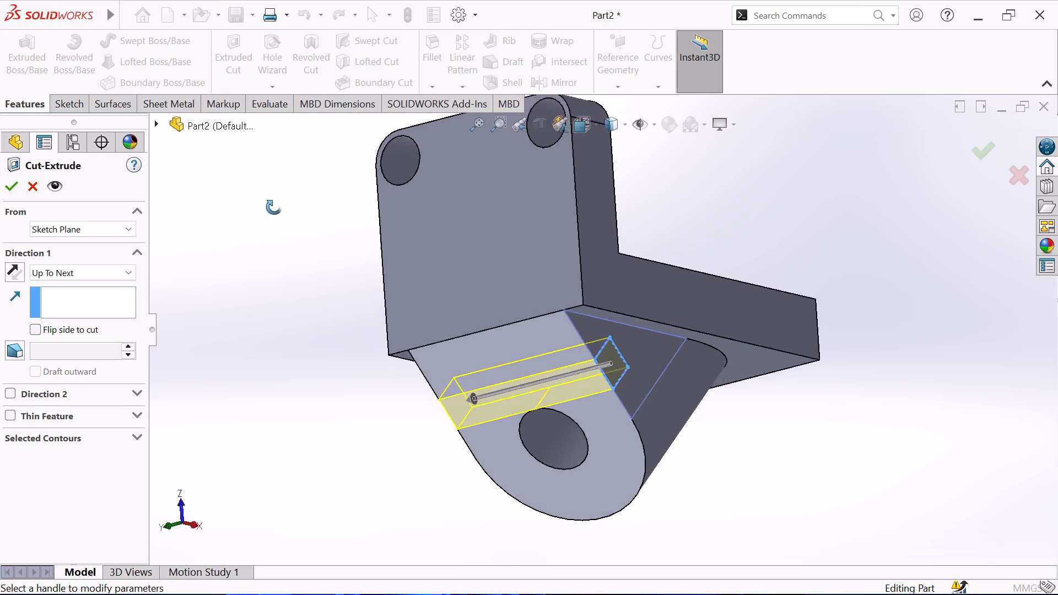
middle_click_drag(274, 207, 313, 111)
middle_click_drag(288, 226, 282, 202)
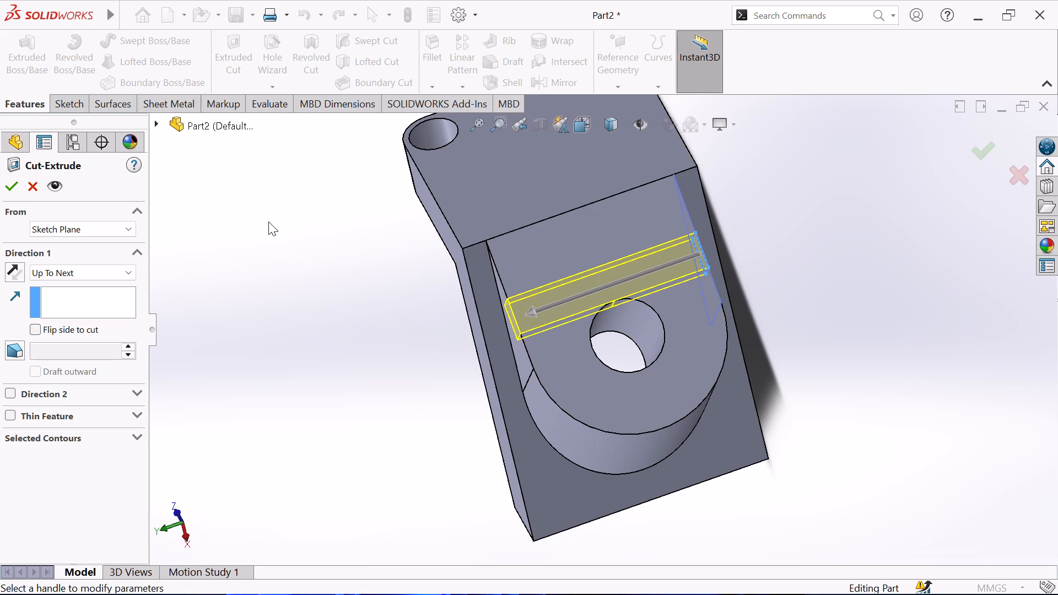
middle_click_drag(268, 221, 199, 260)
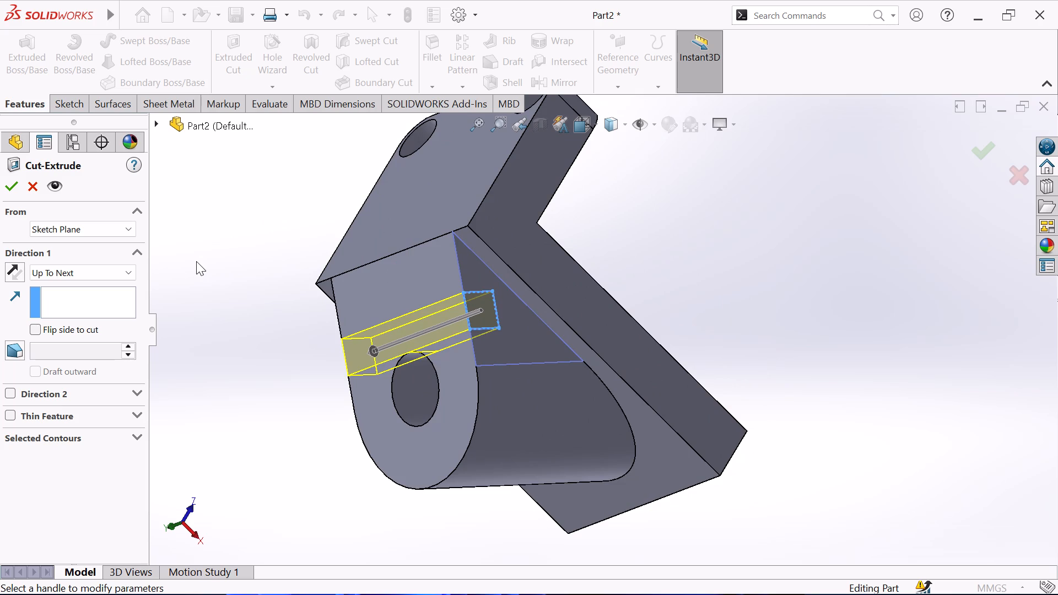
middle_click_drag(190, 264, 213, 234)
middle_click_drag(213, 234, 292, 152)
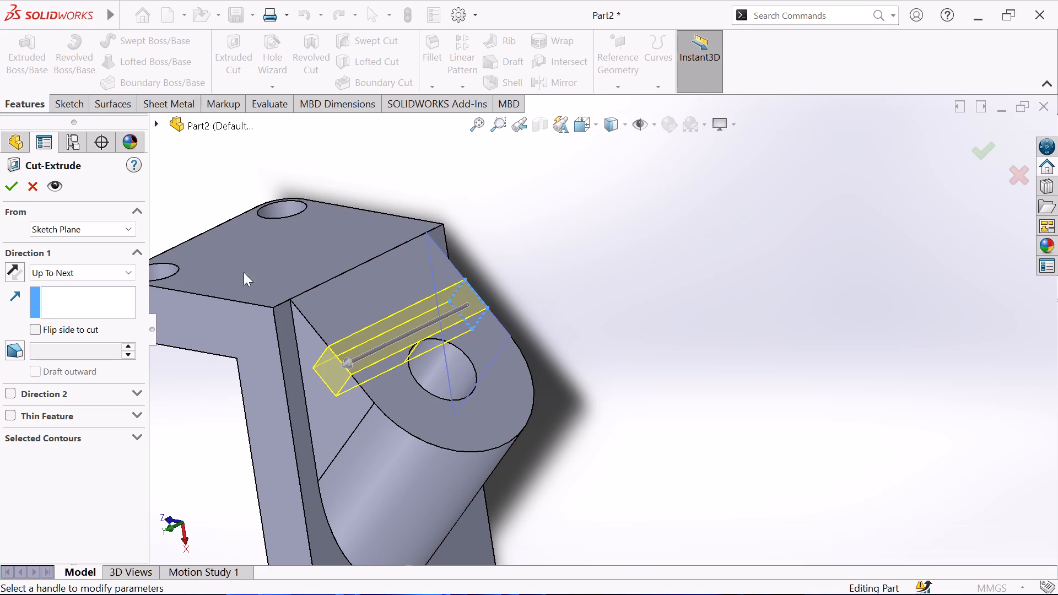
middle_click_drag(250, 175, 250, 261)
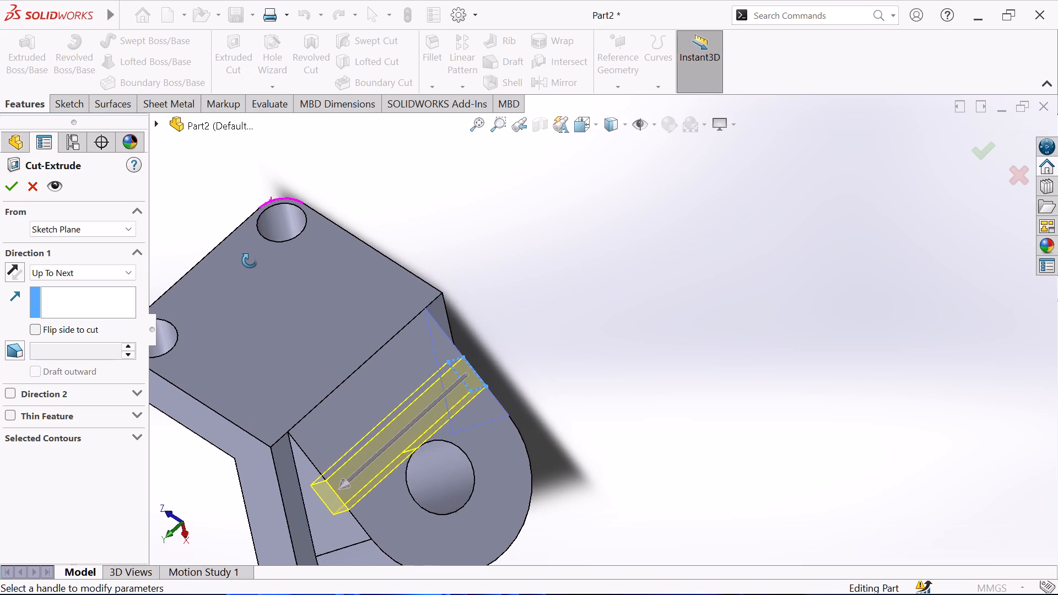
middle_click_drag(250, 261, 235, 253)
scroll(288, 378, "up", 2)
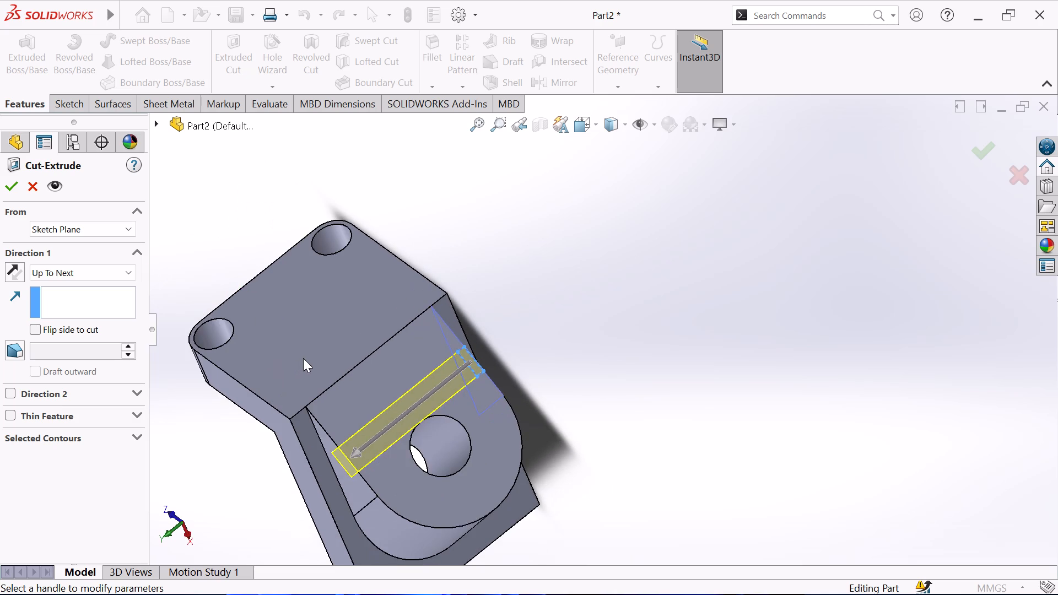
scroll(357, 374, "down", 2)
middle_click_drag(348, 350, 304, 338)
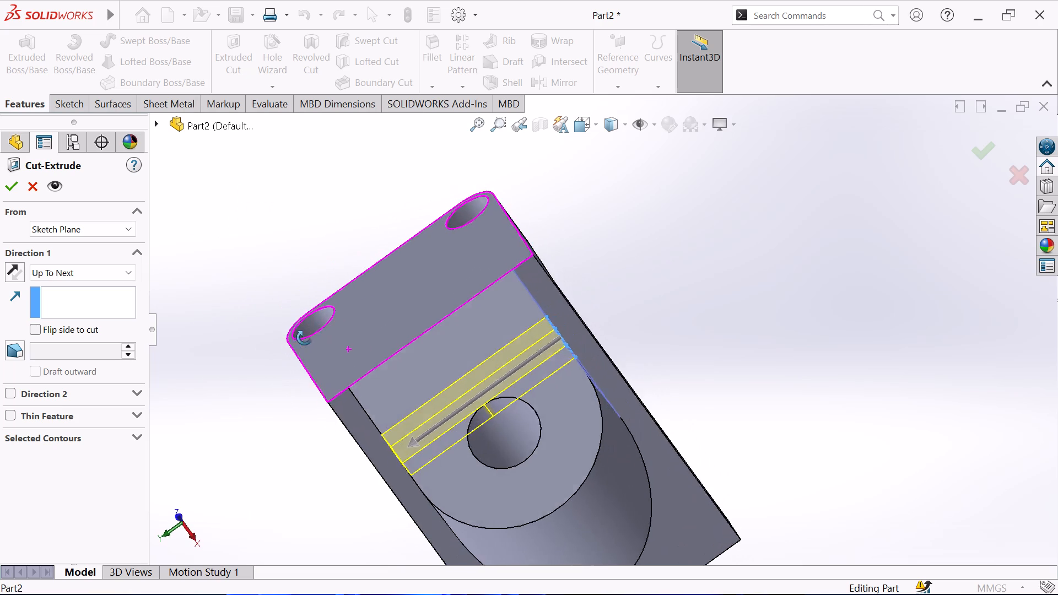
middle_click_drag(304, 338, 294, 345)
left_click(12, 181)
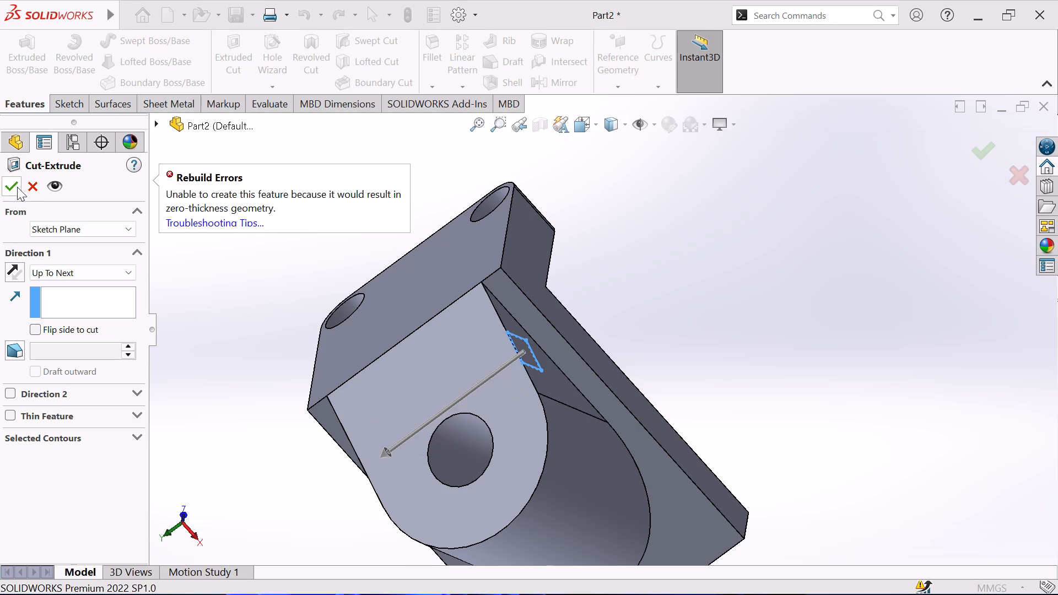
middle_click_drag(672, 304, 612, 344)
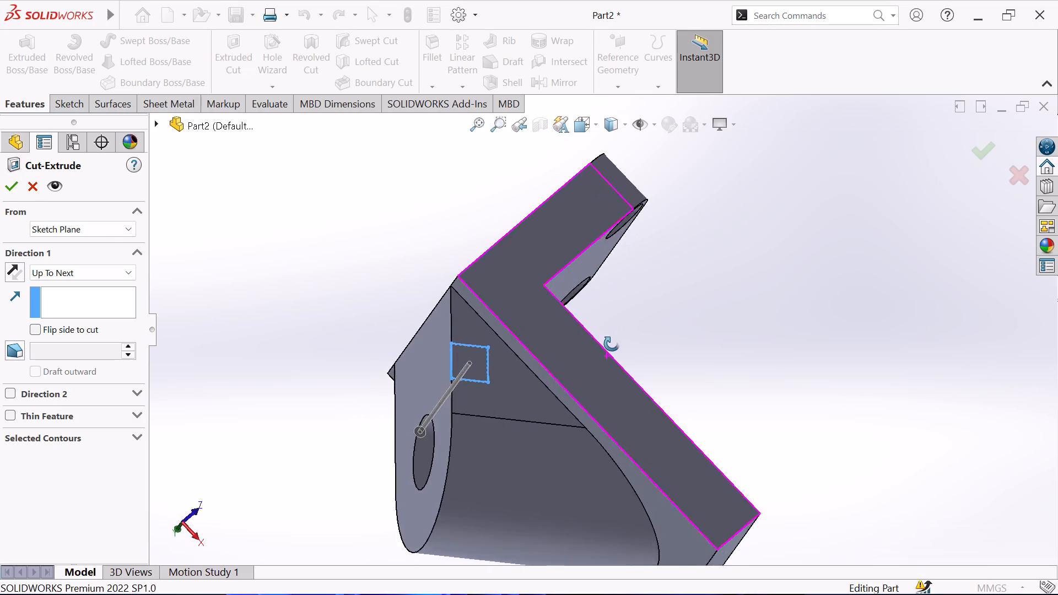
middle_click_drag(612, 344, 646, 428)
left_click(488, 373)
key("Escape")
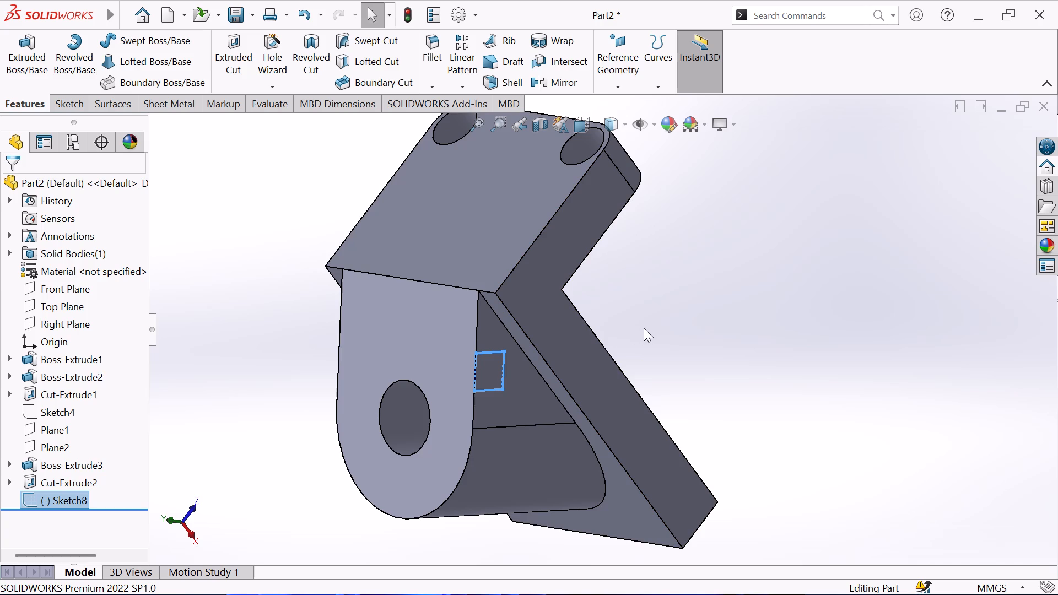
Undo back into the square profile's sketch, delete all its lines and dimensions, and exit the emptied sketch.
key("ctrl+z")
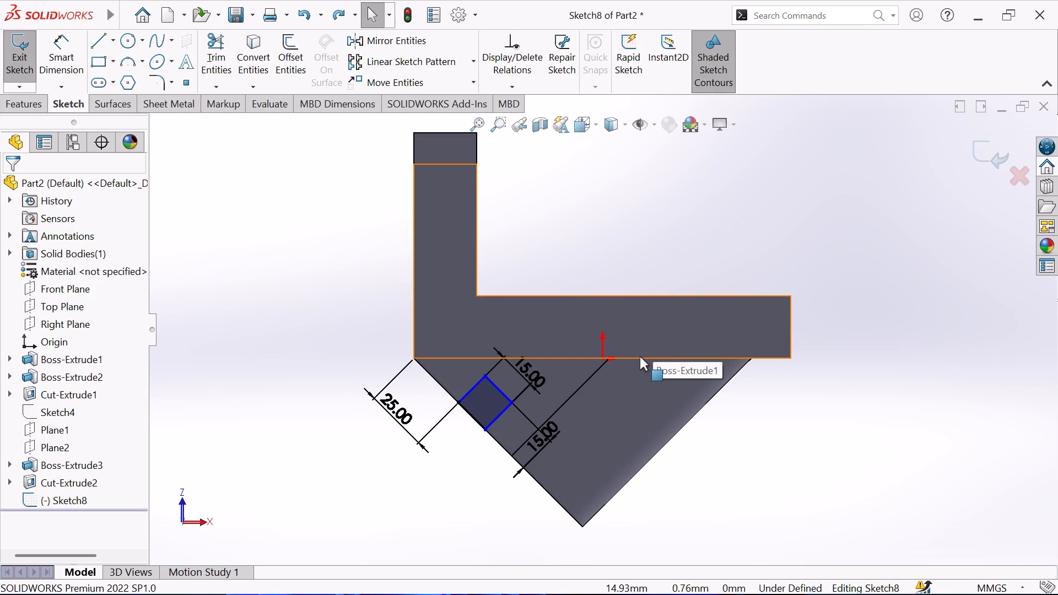
middle_click_drag(321, 402, 311, 332)
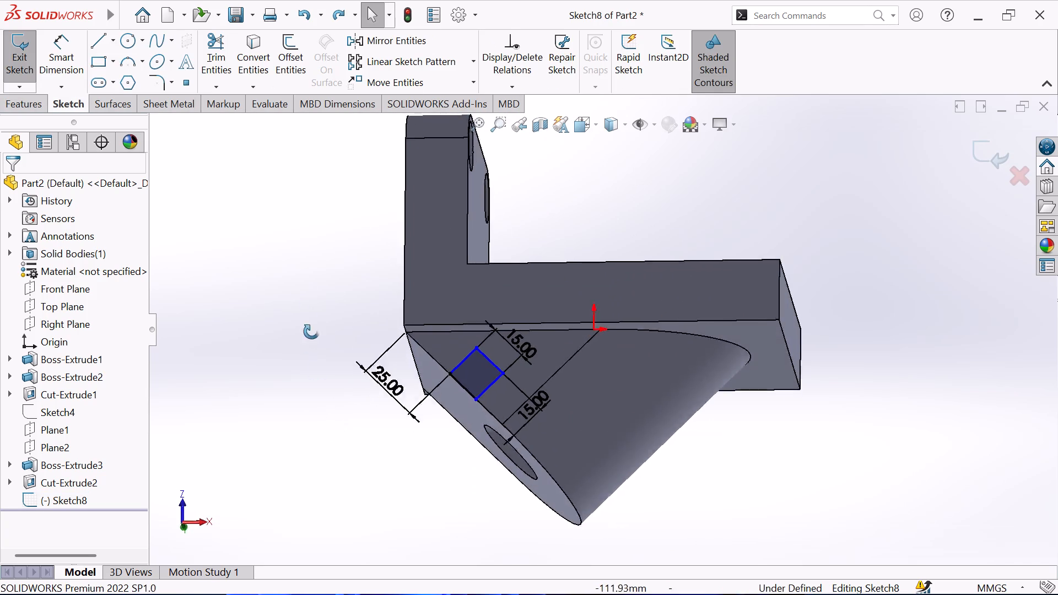
middle_click_drag(311, 332, 296, 143)
middle_click_drag(299, 348, 289, 195)
middle_click_drag(276, 271, 260, 226)
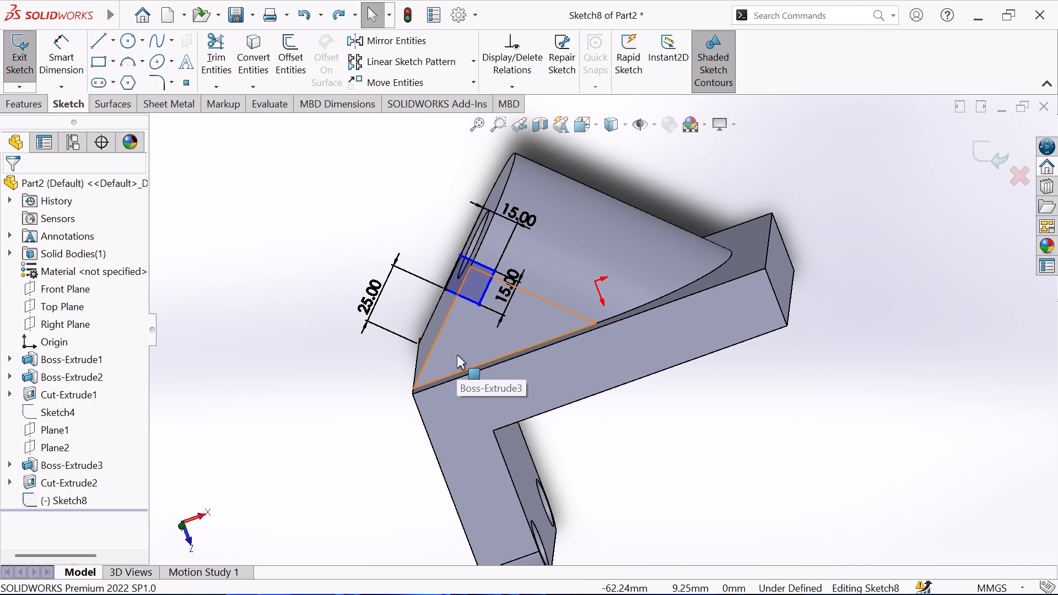
key("Escape")
key("Escape")
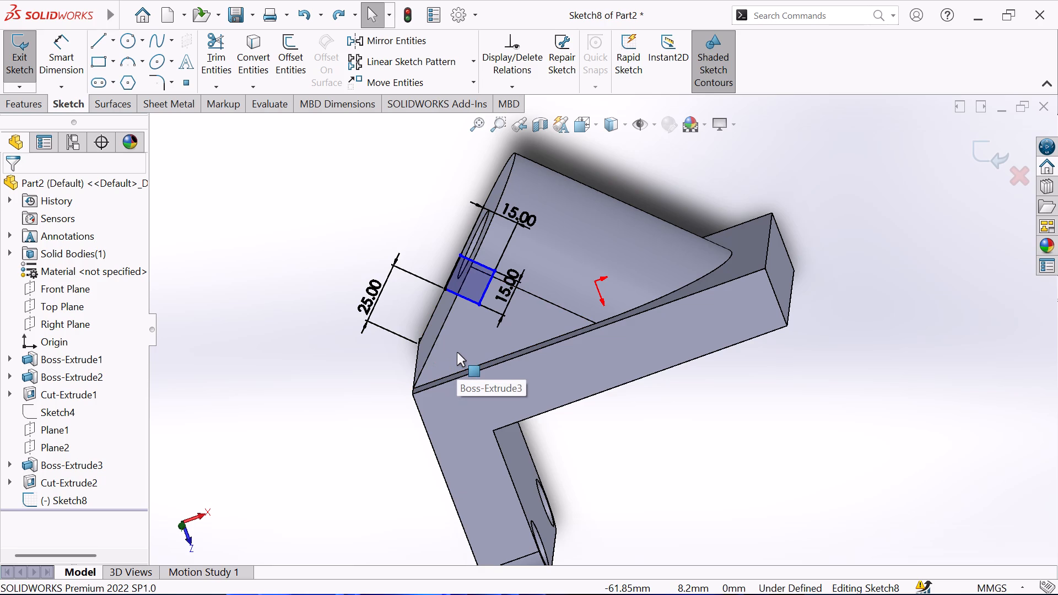
key("Escape")
middle_click_drag(271, 307, 323, 278)
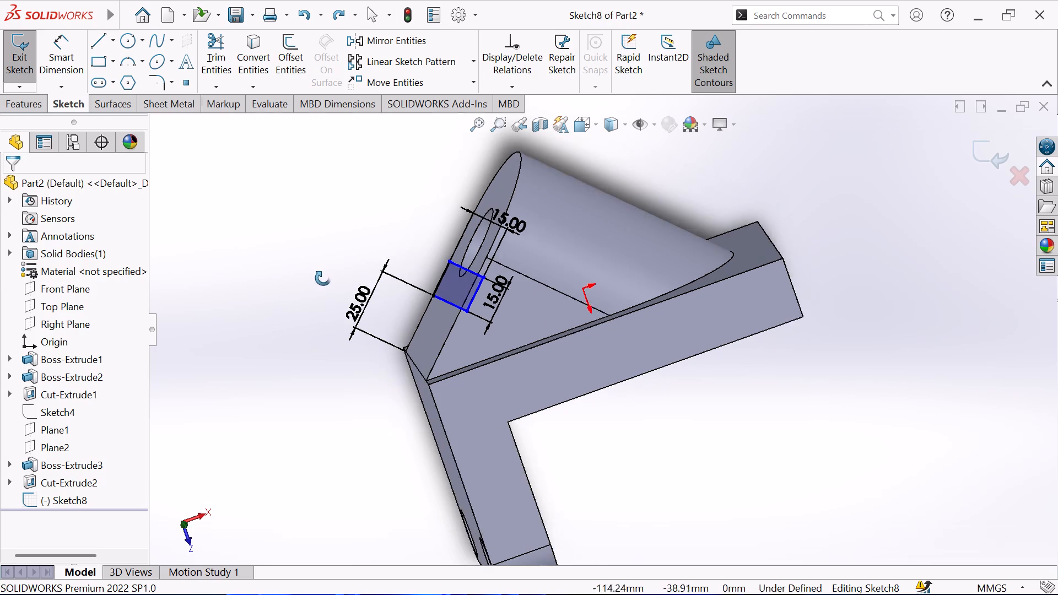
middle_click_drag(323, 278, 327, 277)
left_click_drag(272, 204, 438, 242)
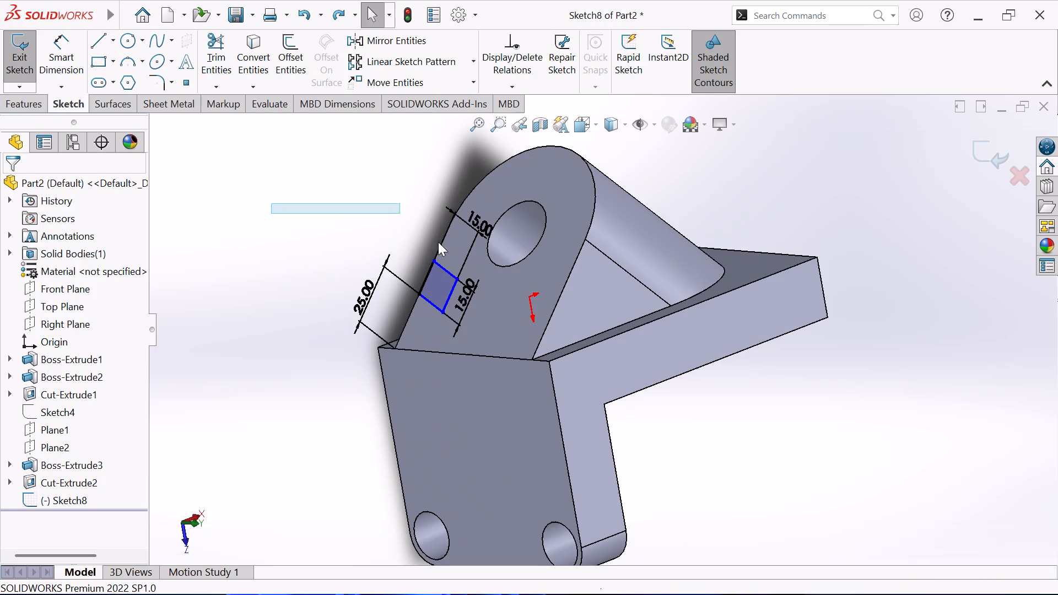
left_click_drag(438, 242, 500, 367)
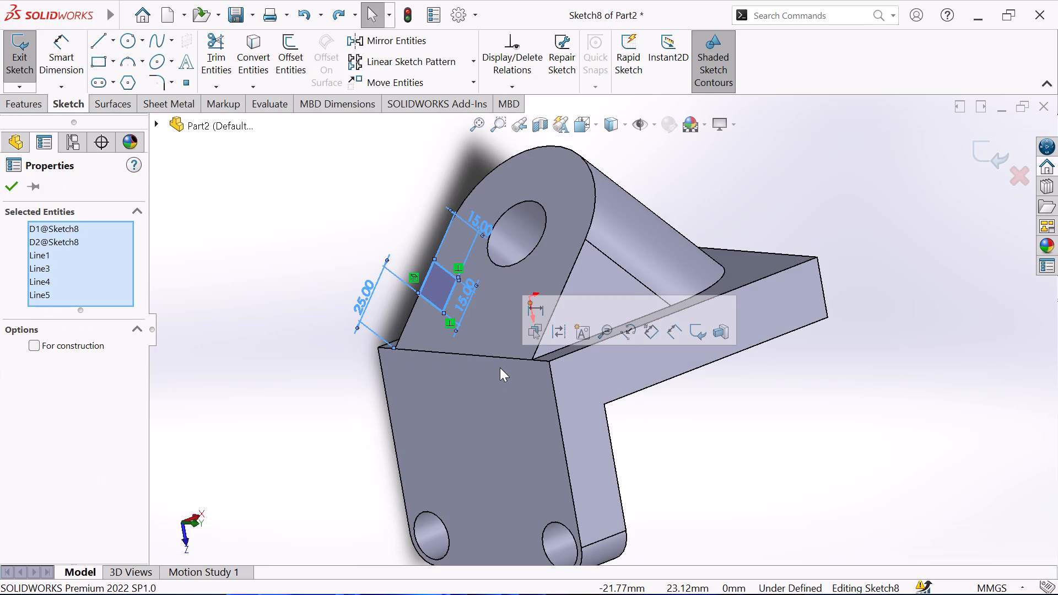
key("Delete")
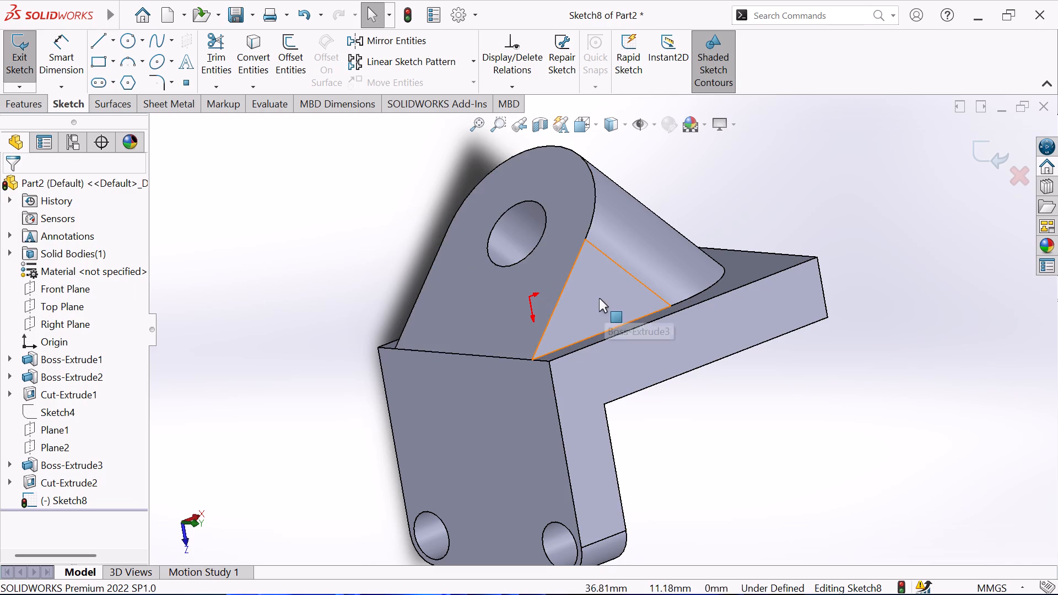
left_click(599, 298)
left_click(21, 103)
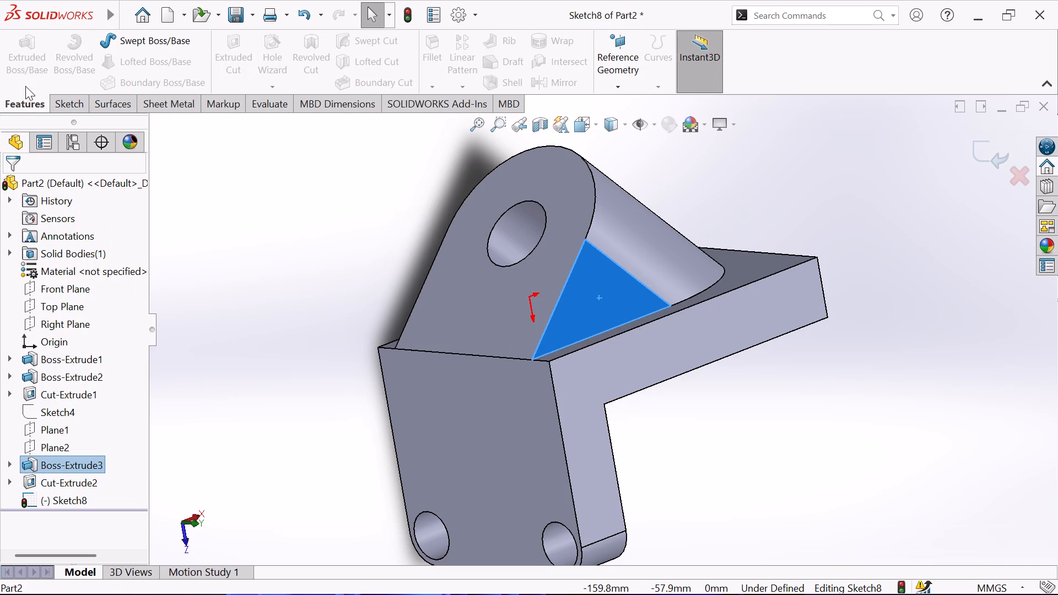
left_click(48, 106)
left_click(77, 110)
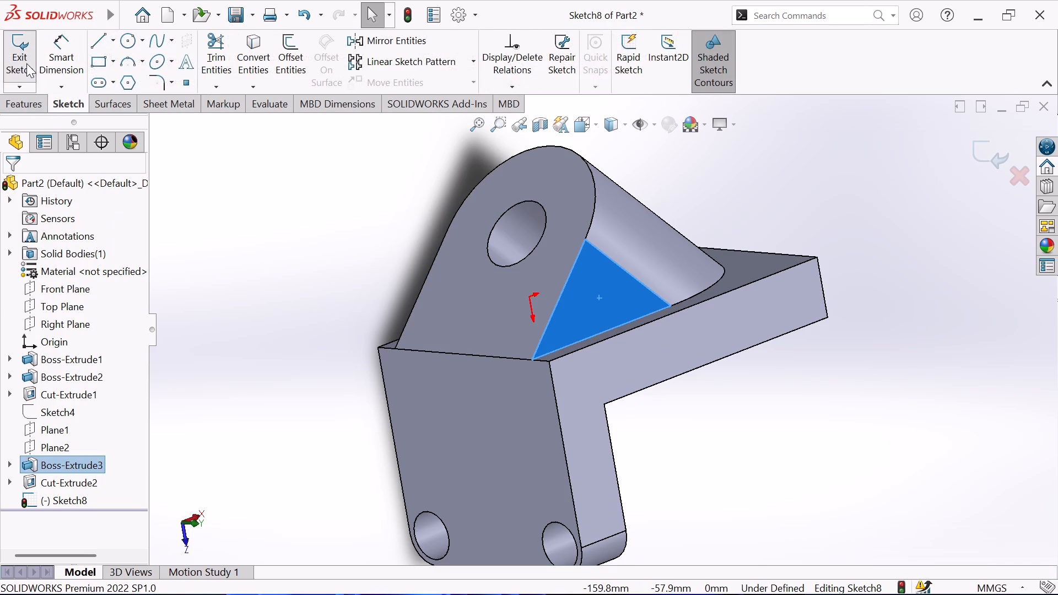
left_click(26, 63)
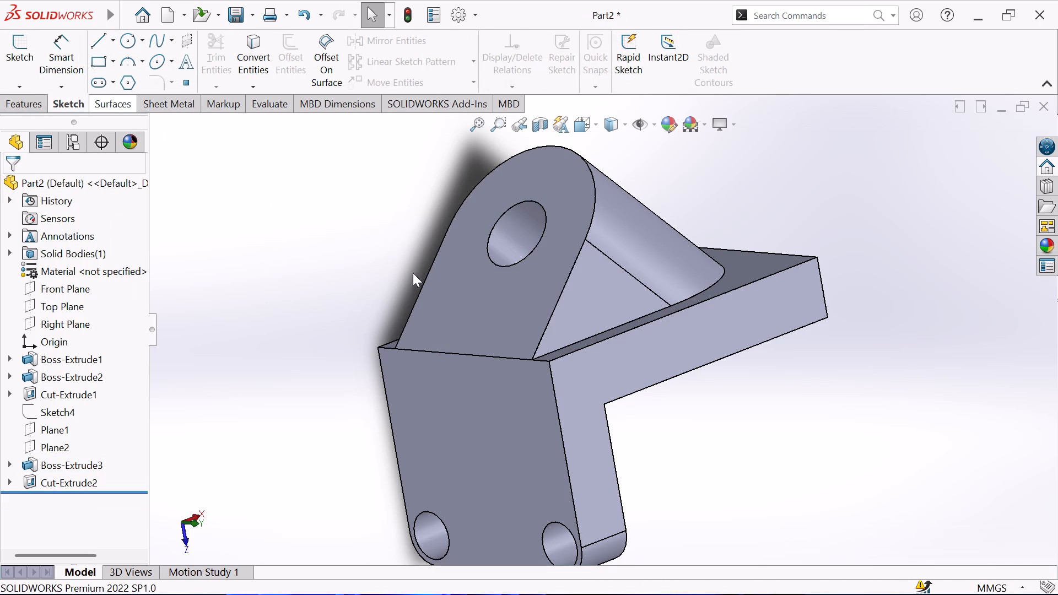
On the boss's opposite triangular face, sketch a three-line open rectangle about 13 mm long and 12 mm deep, ending on the slanted edge.
key("Escape")
left_click(602, 297)
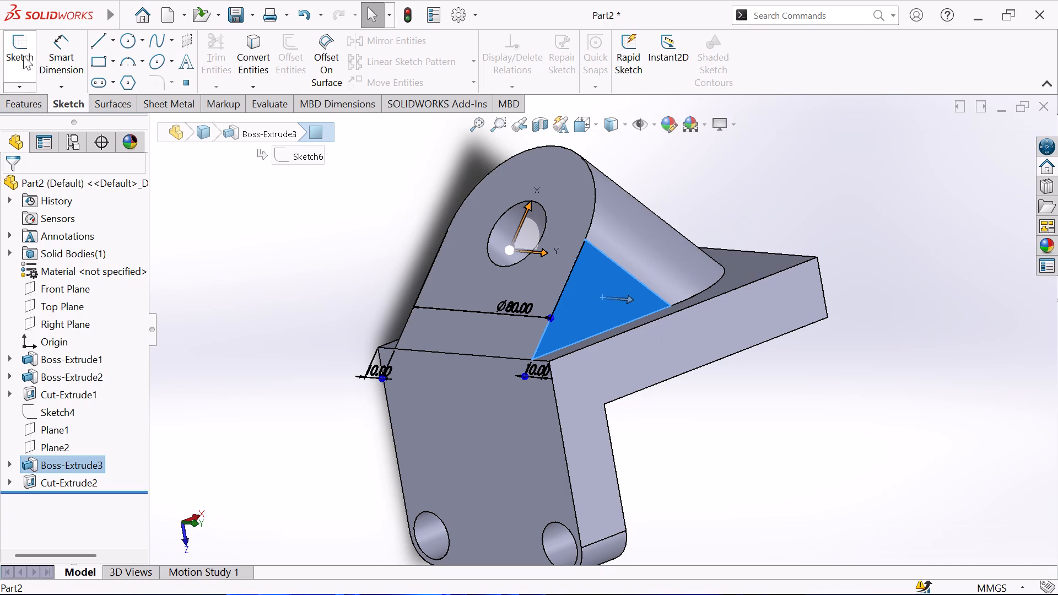
left_click(19, 46)
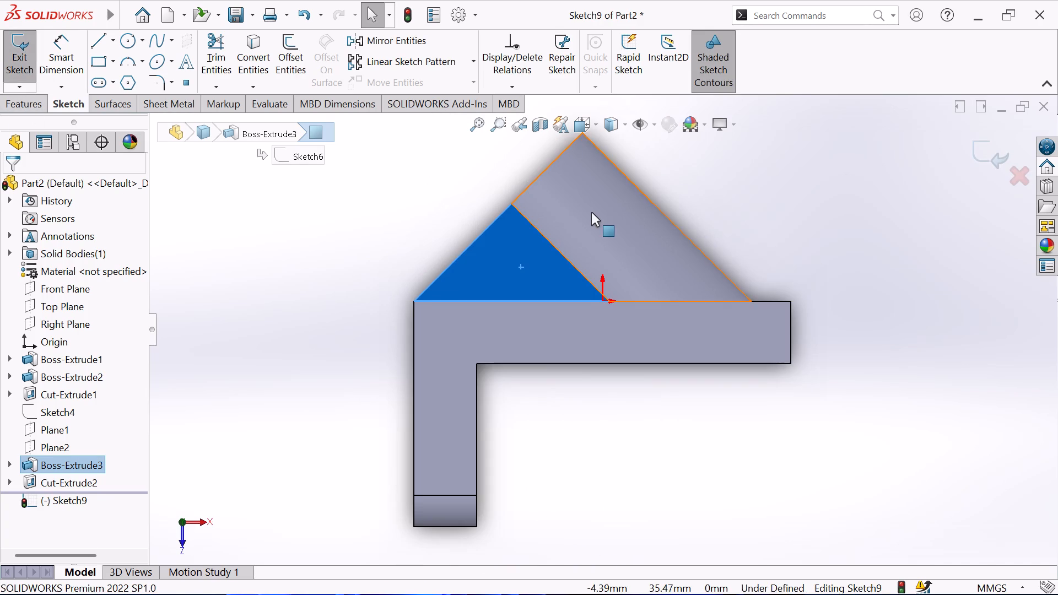
scroll(591, 212, "down", 1)
key("Escape")
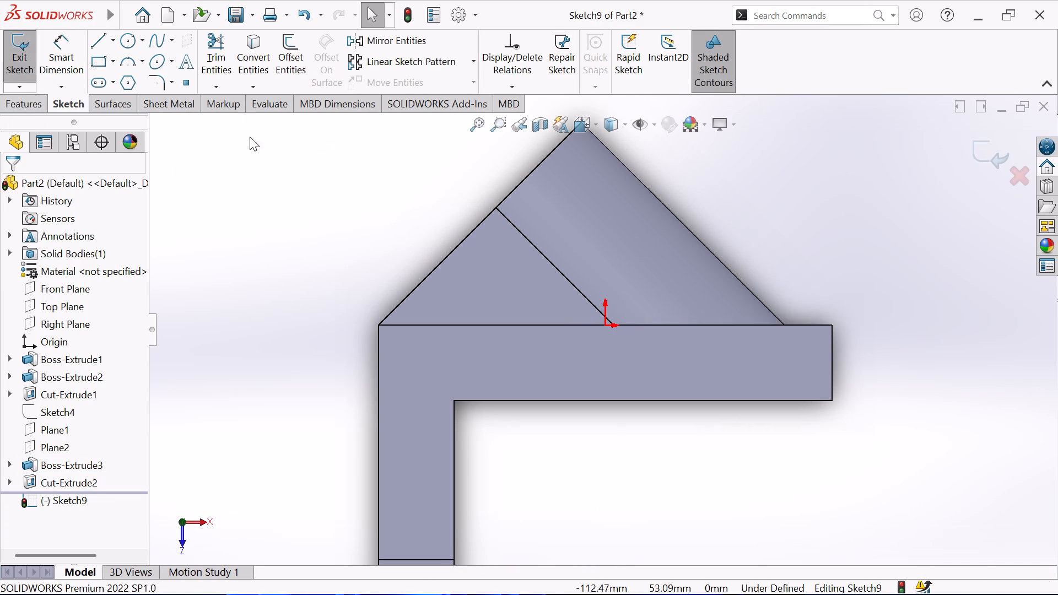
left_click(100, 63)
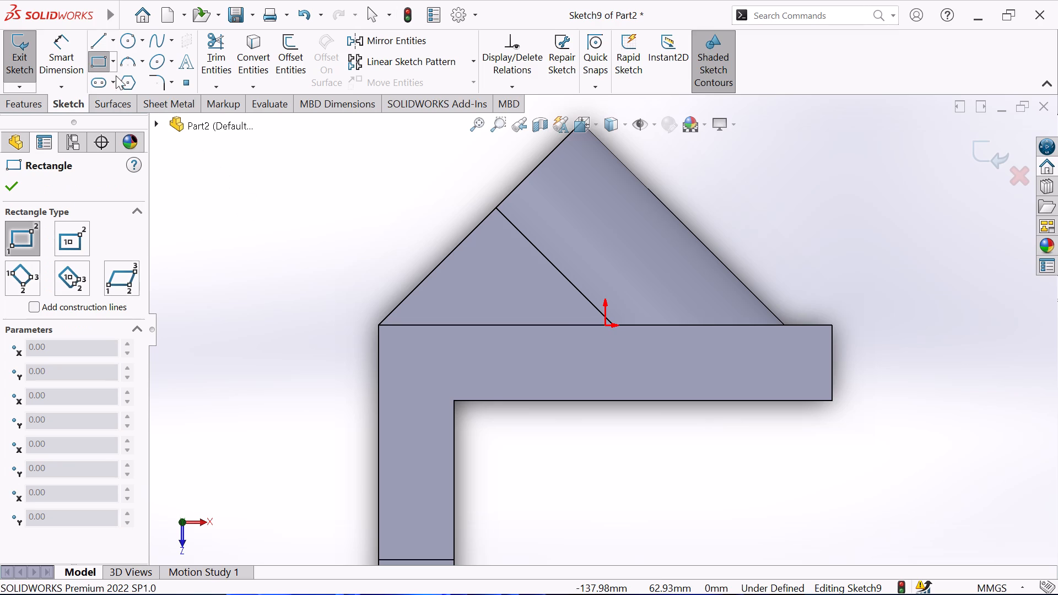
left_click(100, 38)
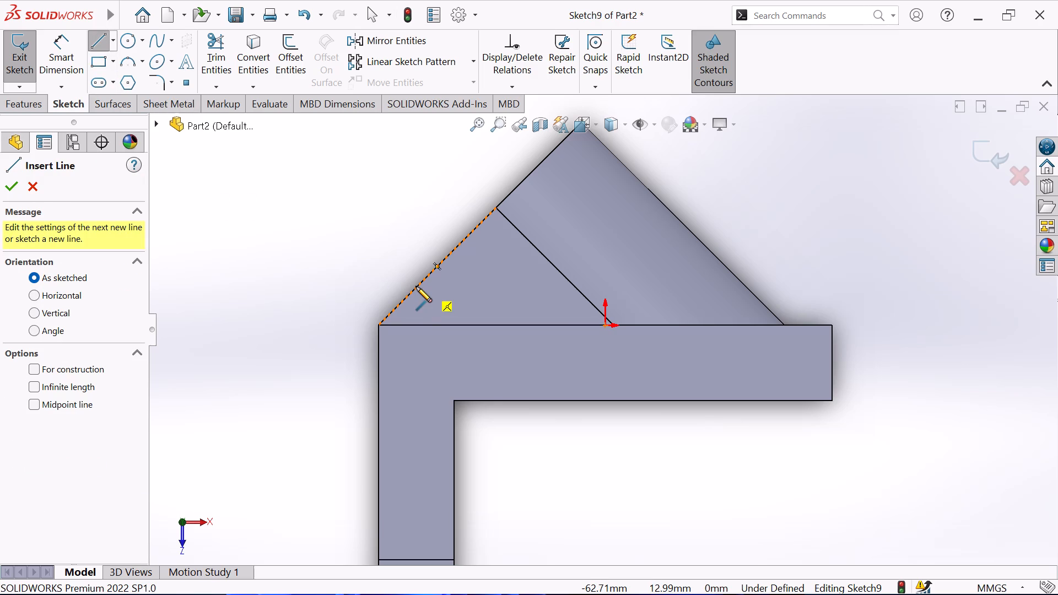
left_click(416, 286)
left_click(444, 310)
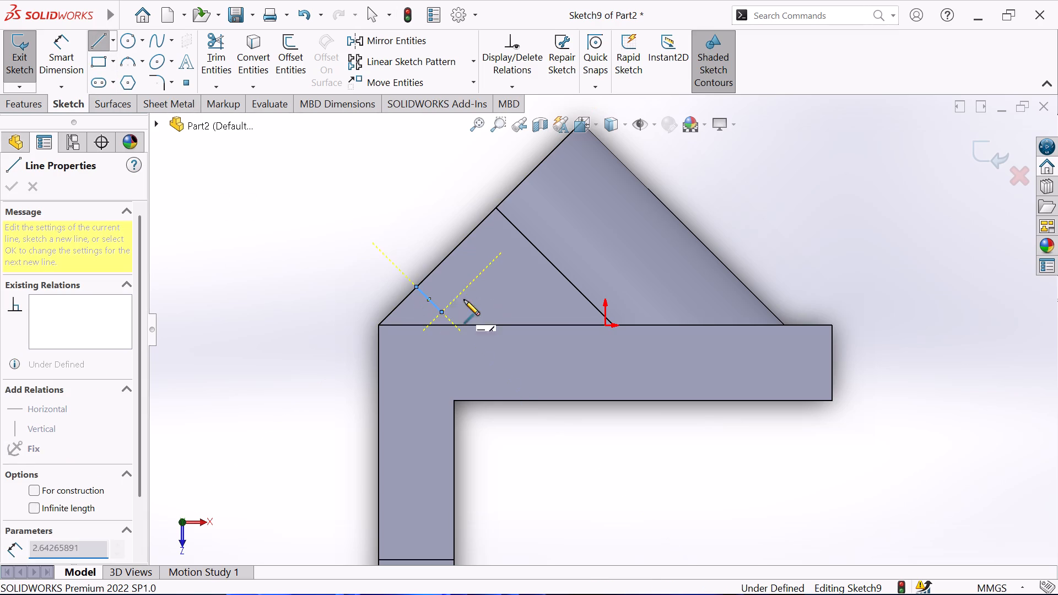
left_click(469, 284)
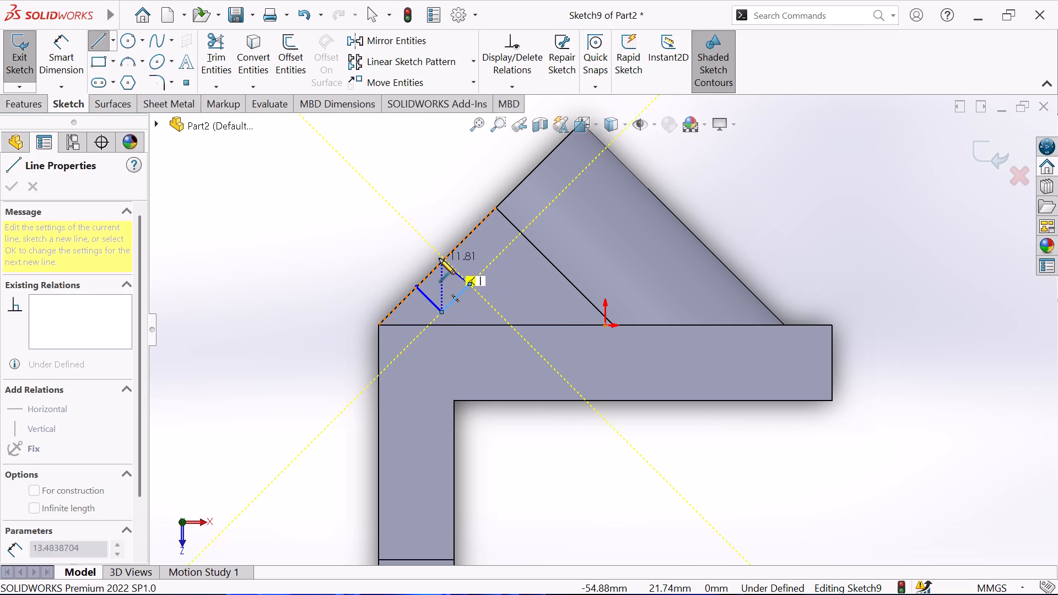
left_click(442, 259)
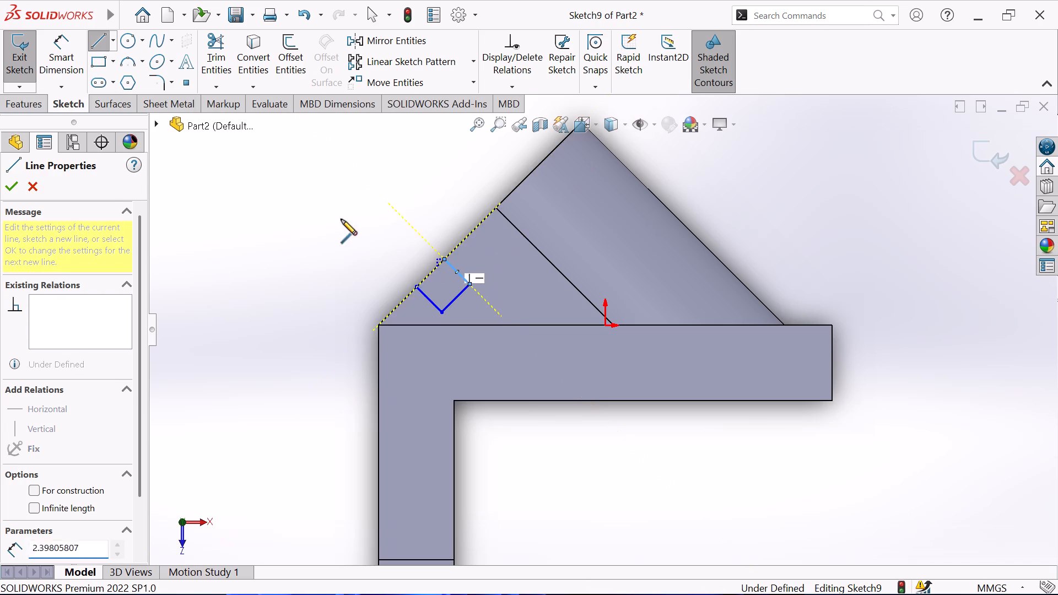
right_click(343, 218)
left_click(388, 226)
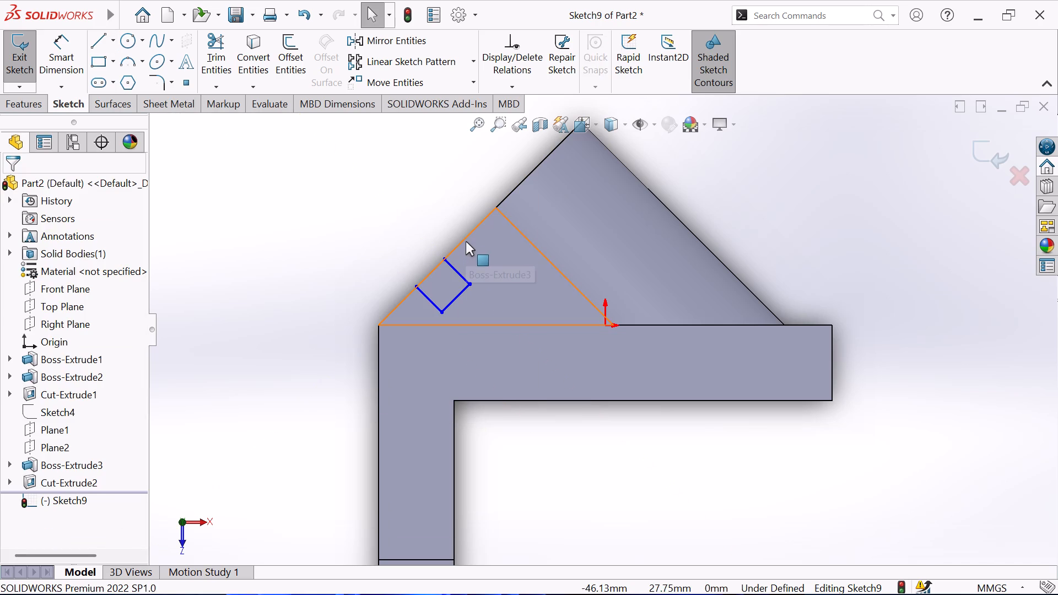
Convert the triangular face's slanted outer edge into a sketch line that closes the open rectangle.
left_click(466, 239)
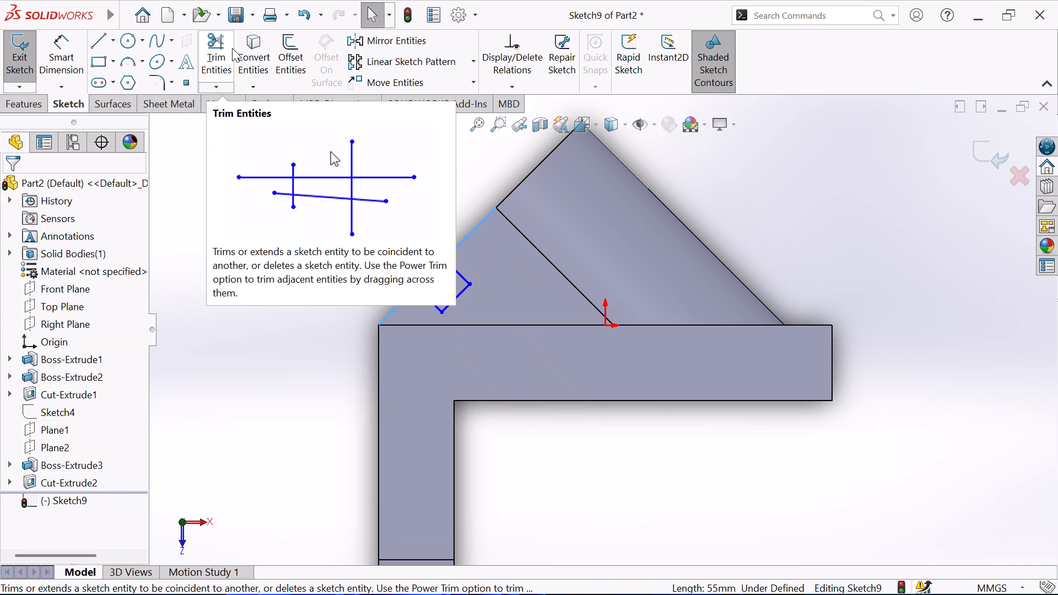
left_click(251, 52)
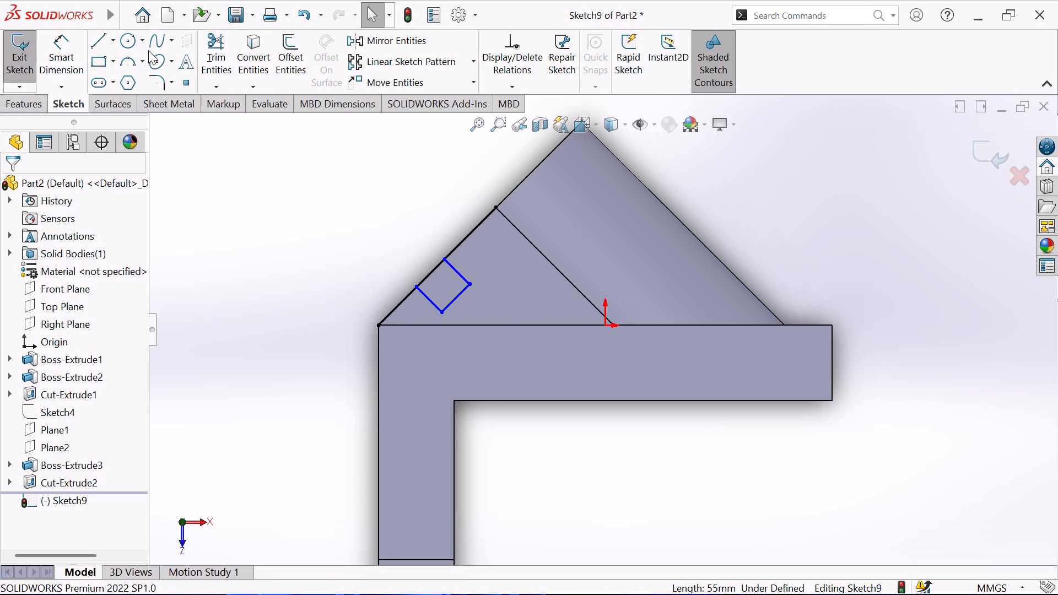
Dimension the rectangle's lower corner on the slanted edge 25 mm from that edge's bottom endpoint.
left_click(63, 48)
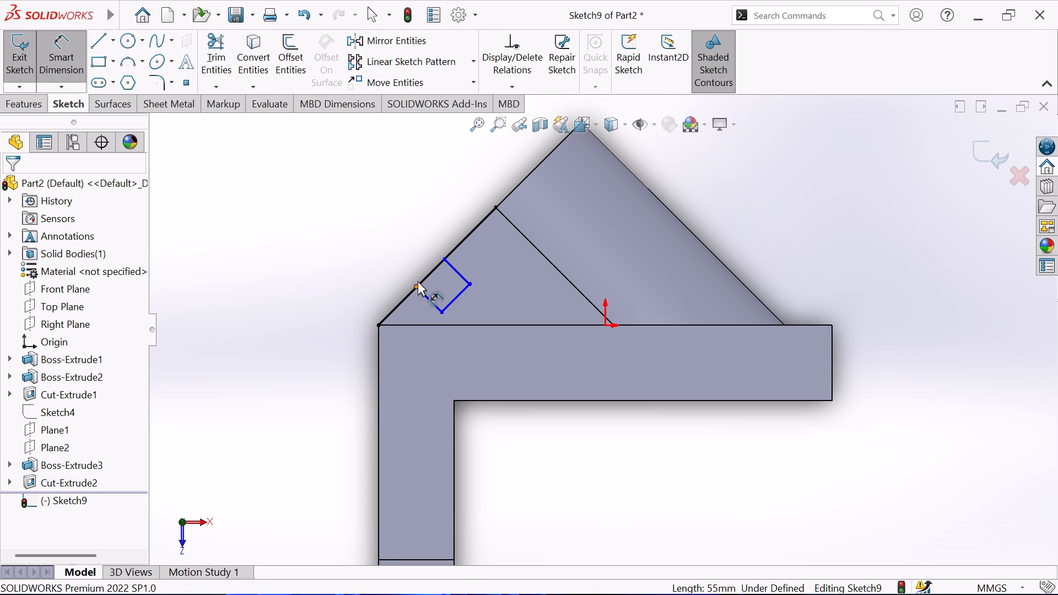
left_click(417, 286)
left_click(380, 325)
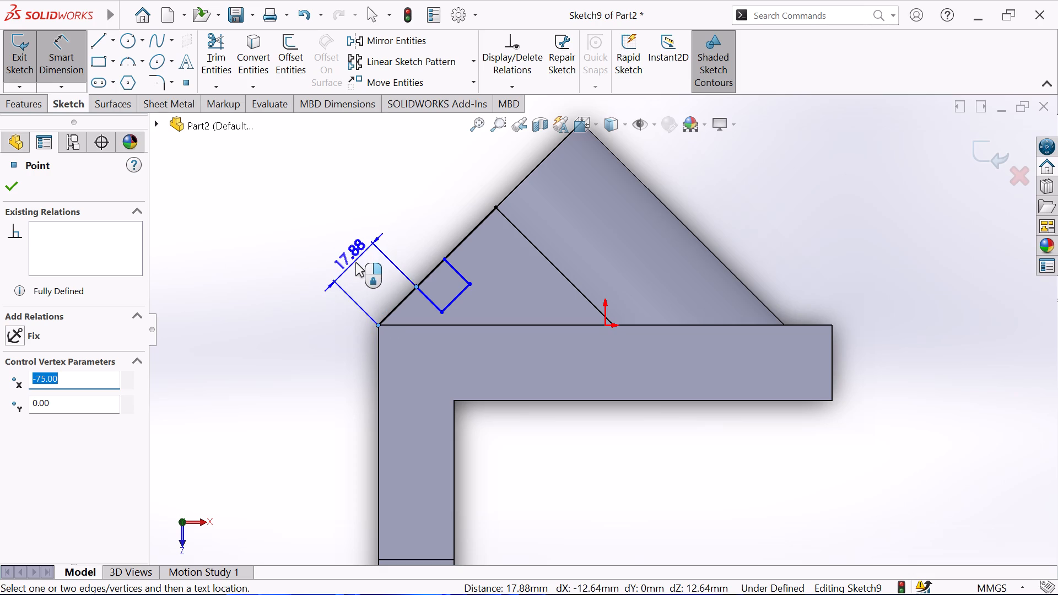
left_click(355, 262)
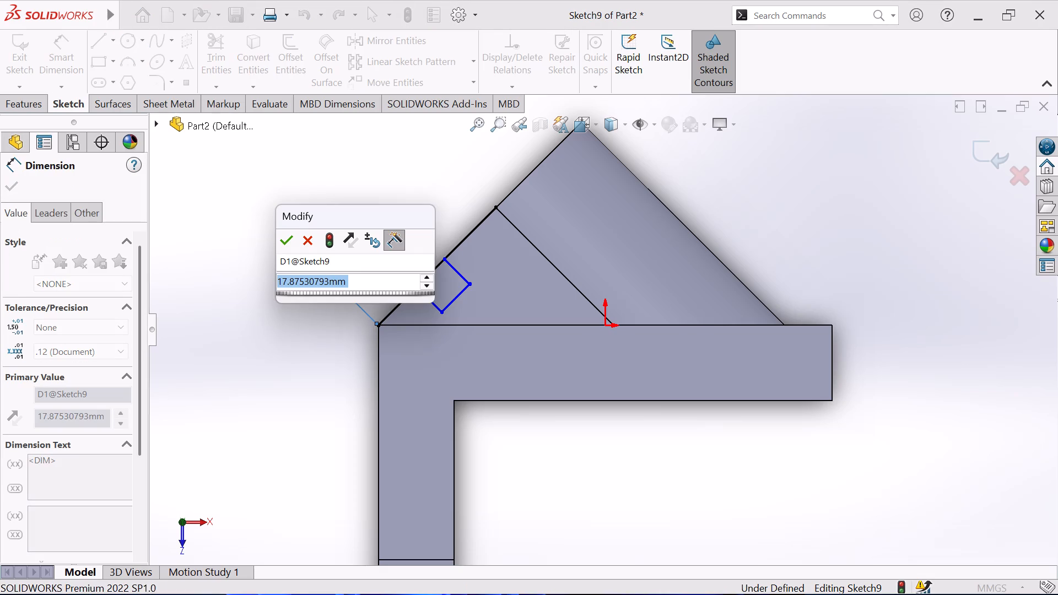
type("25")
key("Return")
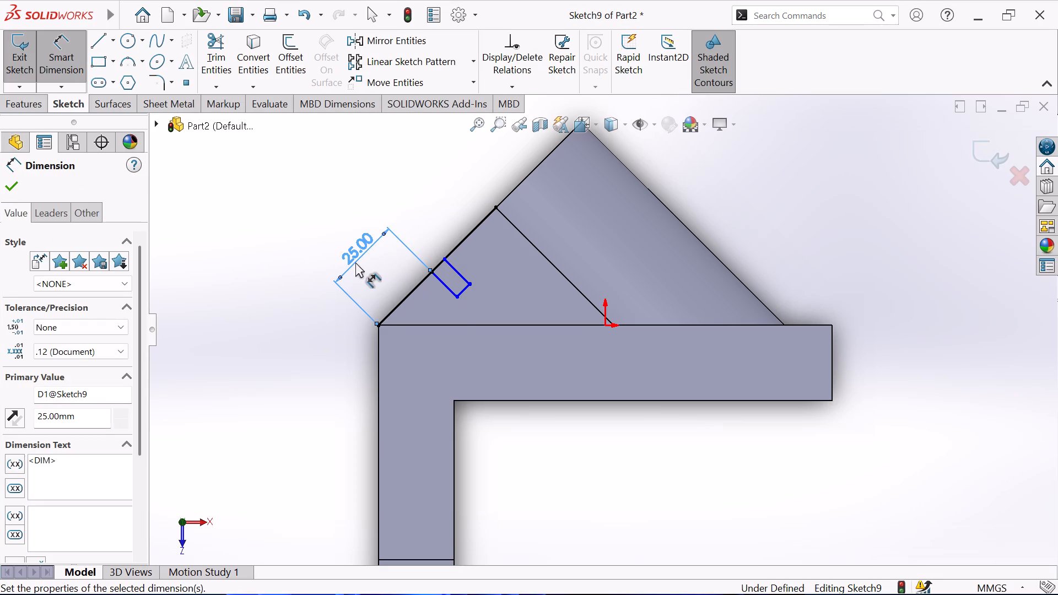
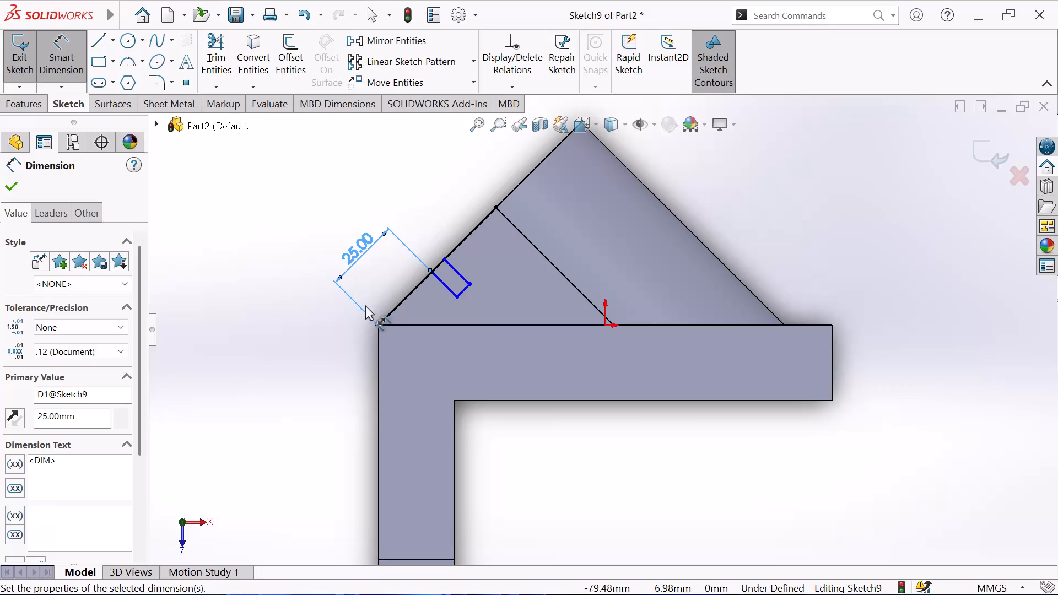
Dimension the rectangle's inner side, parallel to the slanted edge, to 15 mm.
left_click(465, 287)
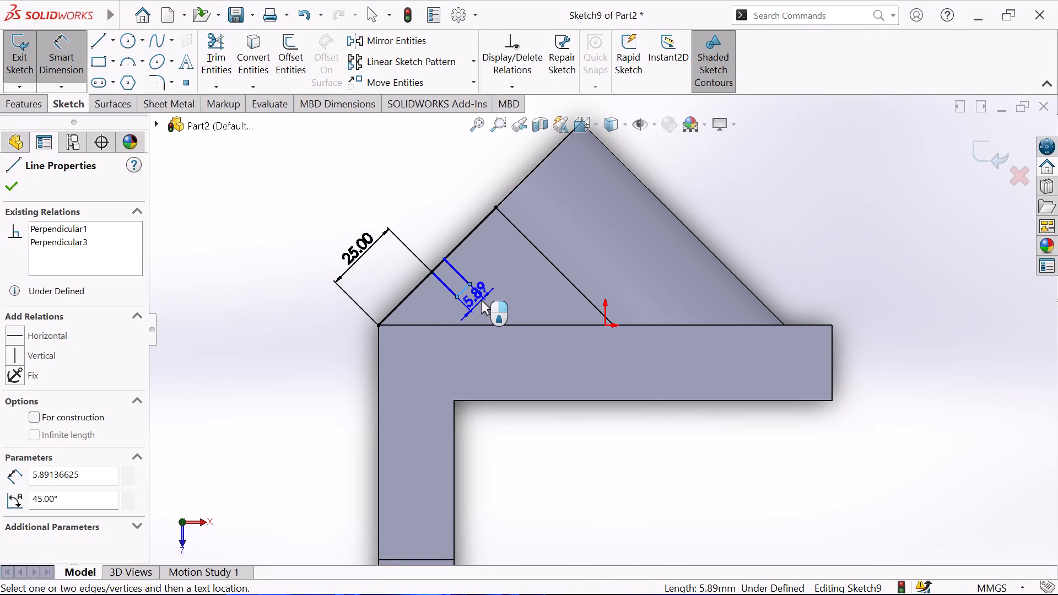
left_click(481, 300)
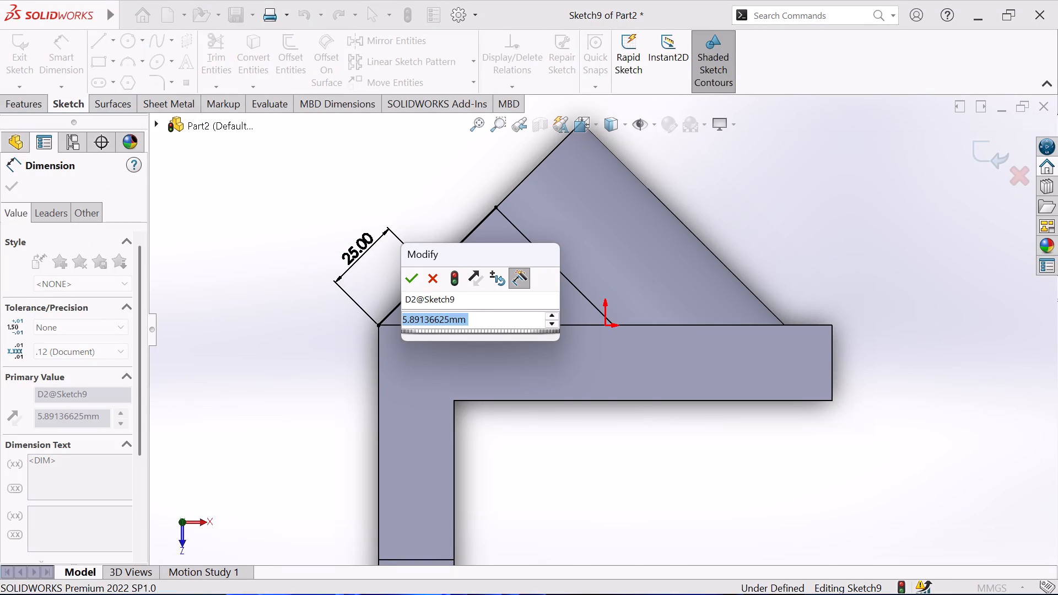
type("`5")
key("Return")
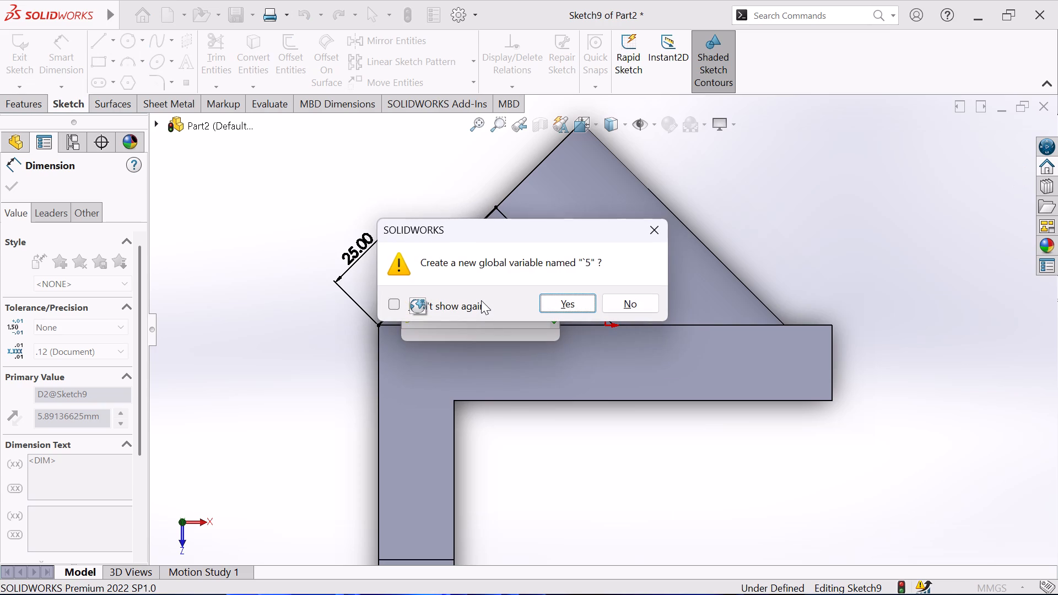
left_click(565, 299)
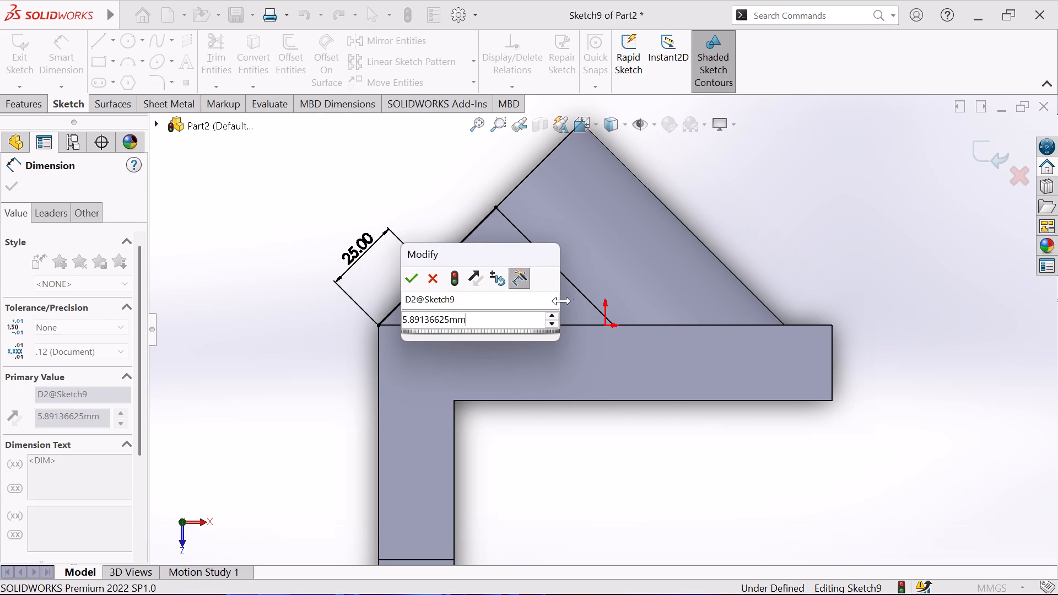
double_click(504, 318)
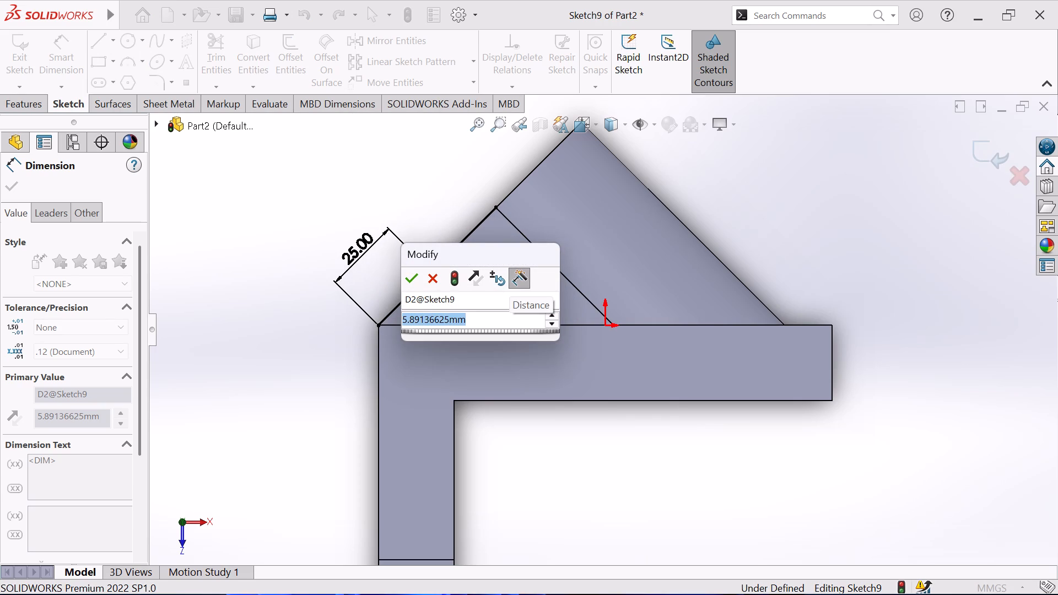
type("15")
key("Return")
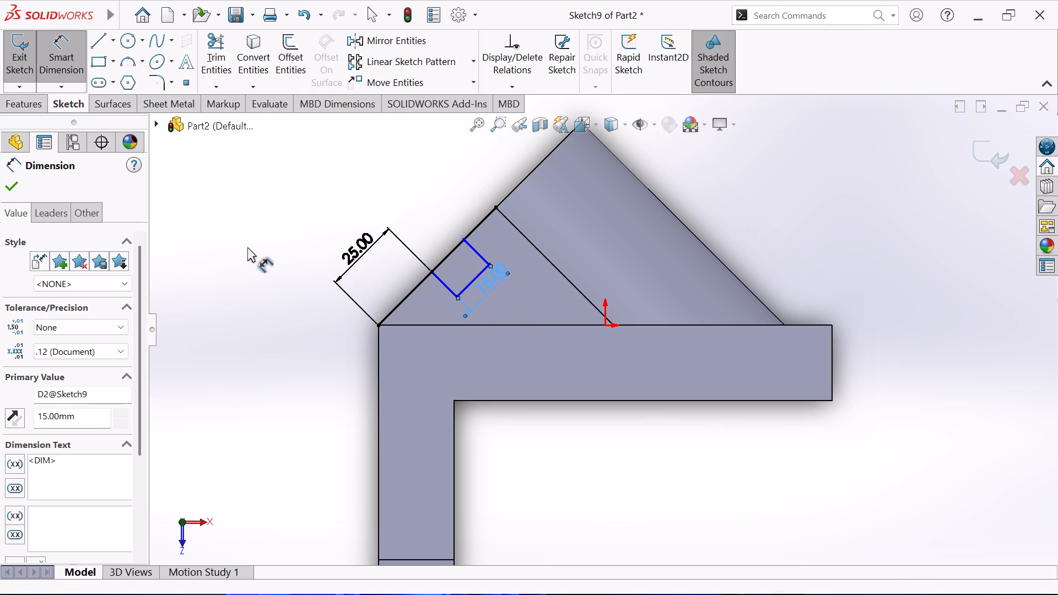
middle_click_drag(247, 247, 272, 289)
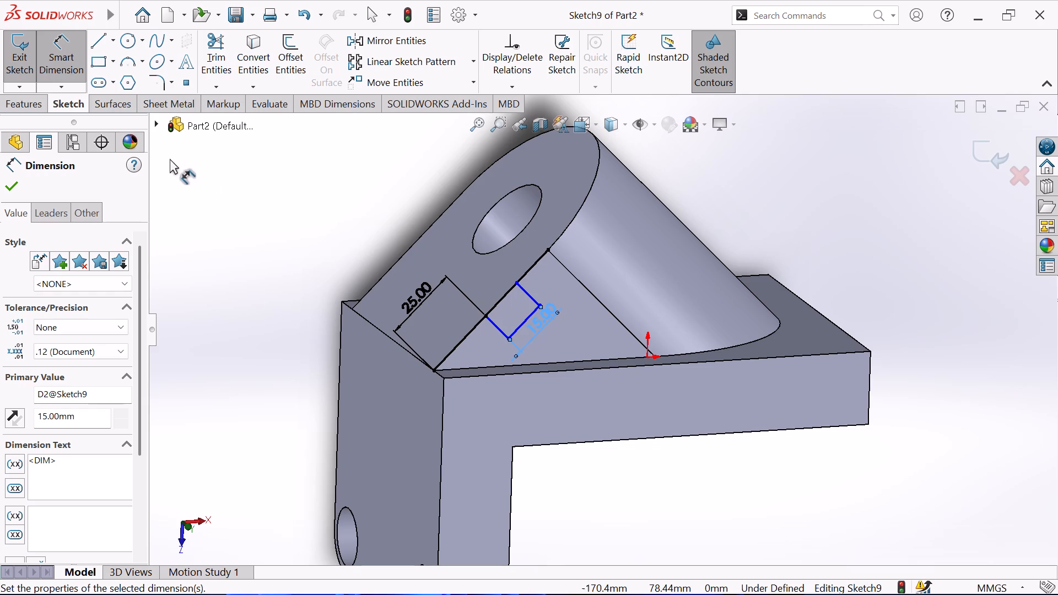
left_click(8, 183)
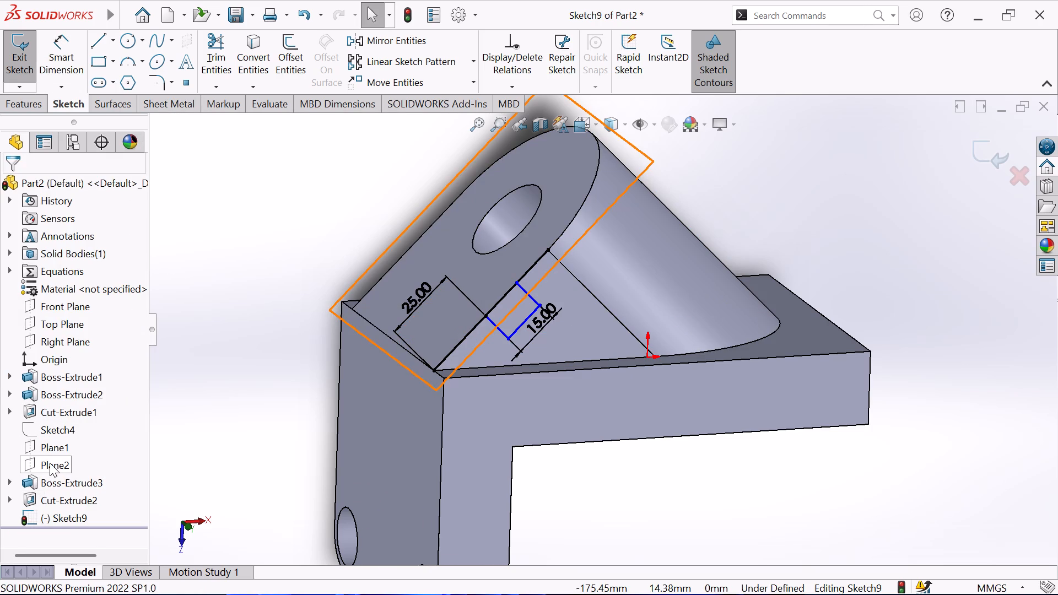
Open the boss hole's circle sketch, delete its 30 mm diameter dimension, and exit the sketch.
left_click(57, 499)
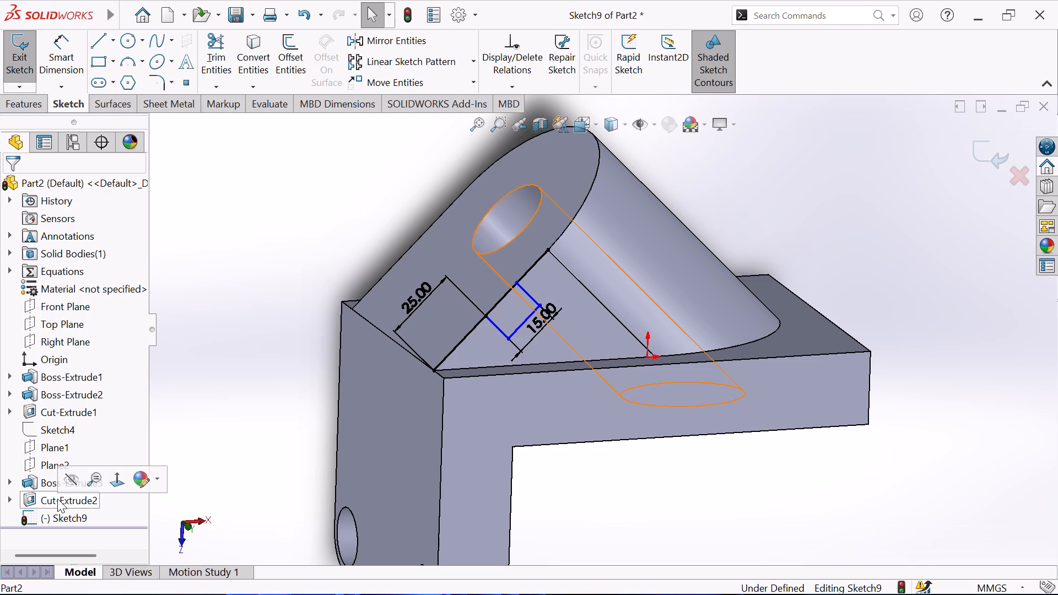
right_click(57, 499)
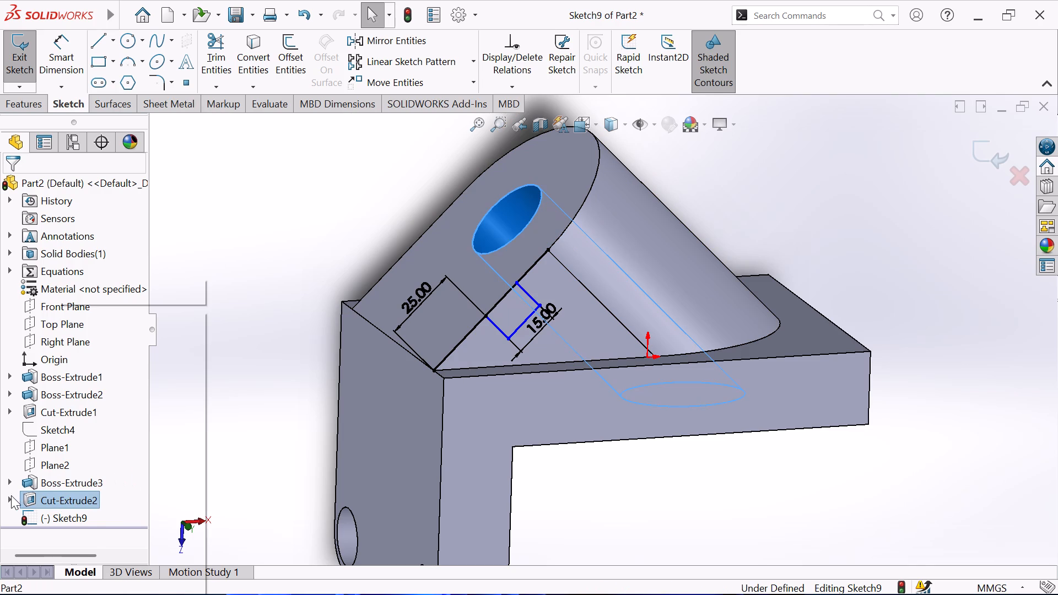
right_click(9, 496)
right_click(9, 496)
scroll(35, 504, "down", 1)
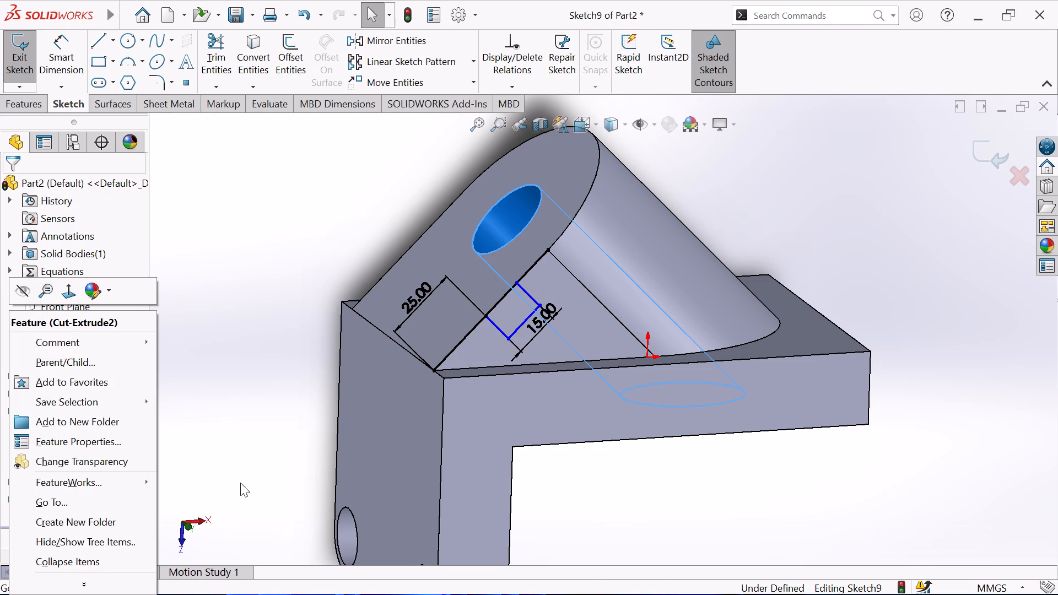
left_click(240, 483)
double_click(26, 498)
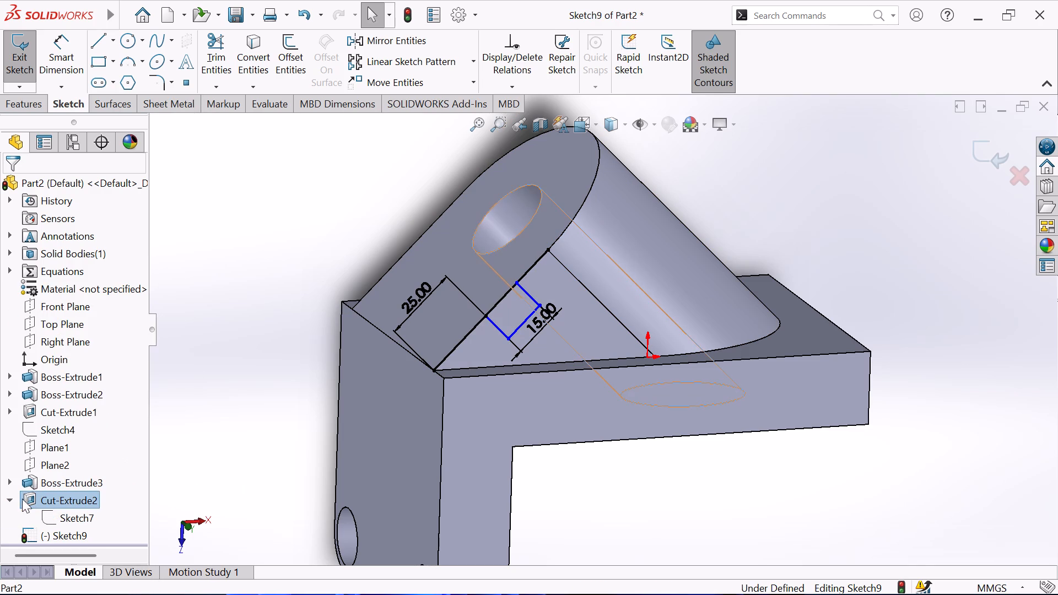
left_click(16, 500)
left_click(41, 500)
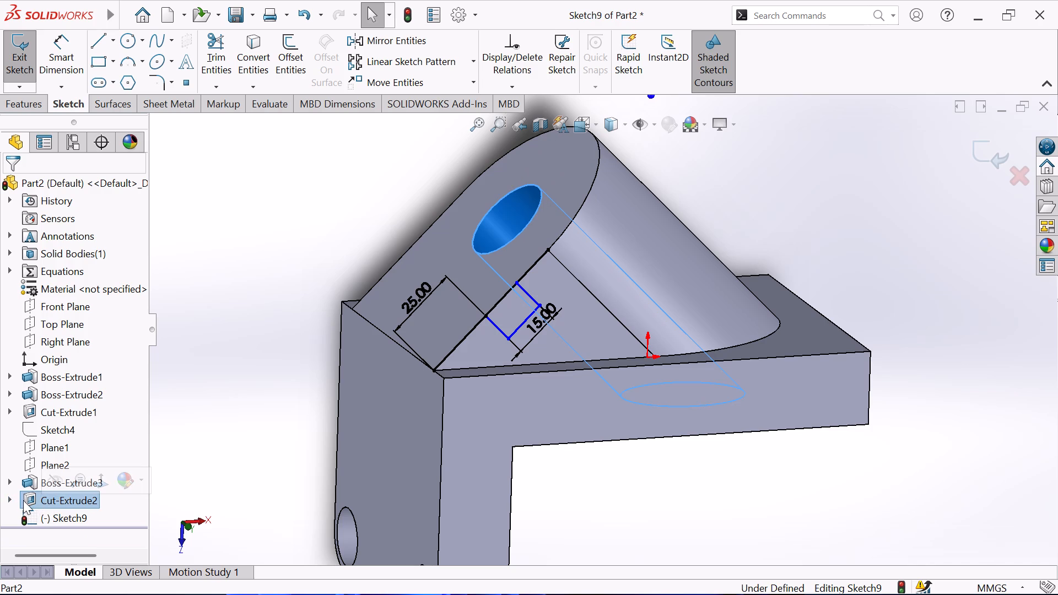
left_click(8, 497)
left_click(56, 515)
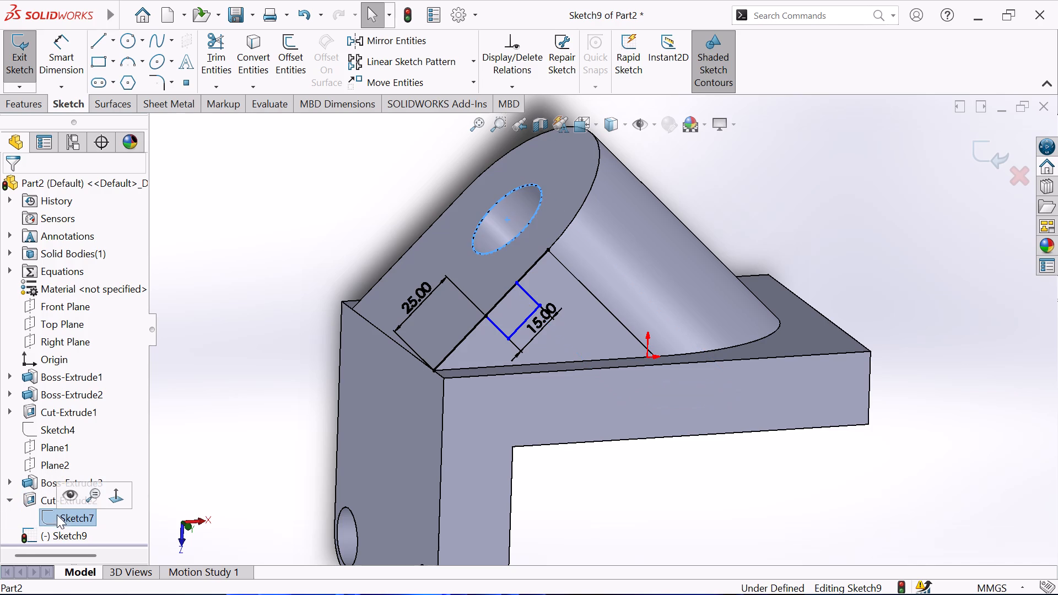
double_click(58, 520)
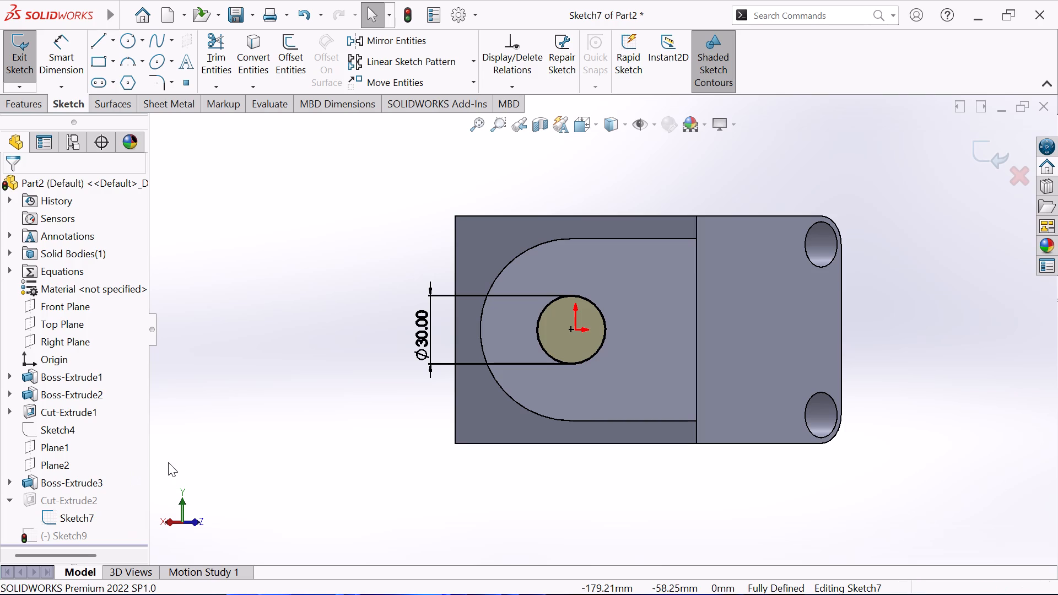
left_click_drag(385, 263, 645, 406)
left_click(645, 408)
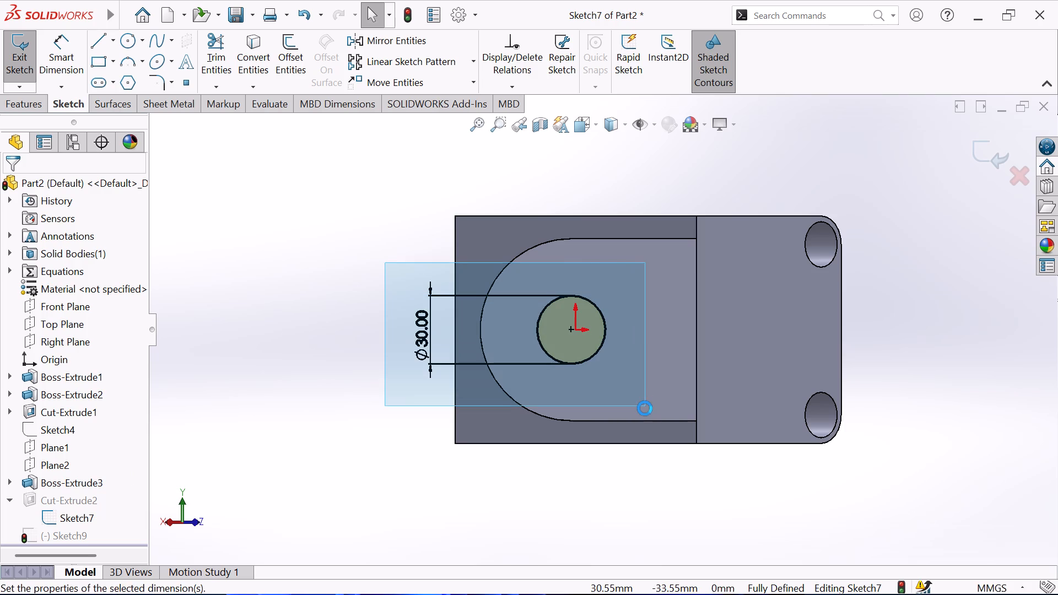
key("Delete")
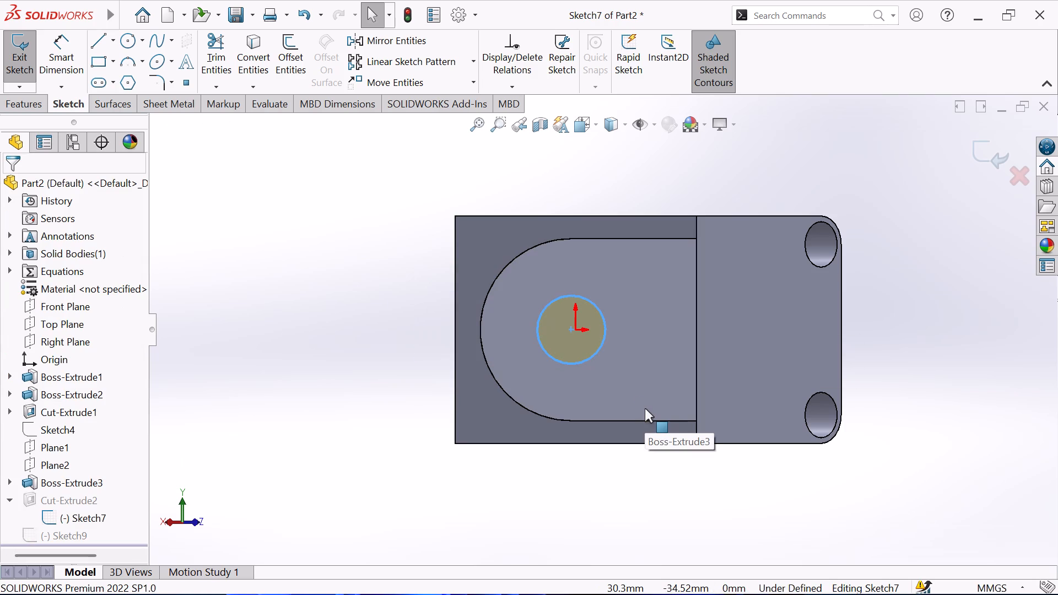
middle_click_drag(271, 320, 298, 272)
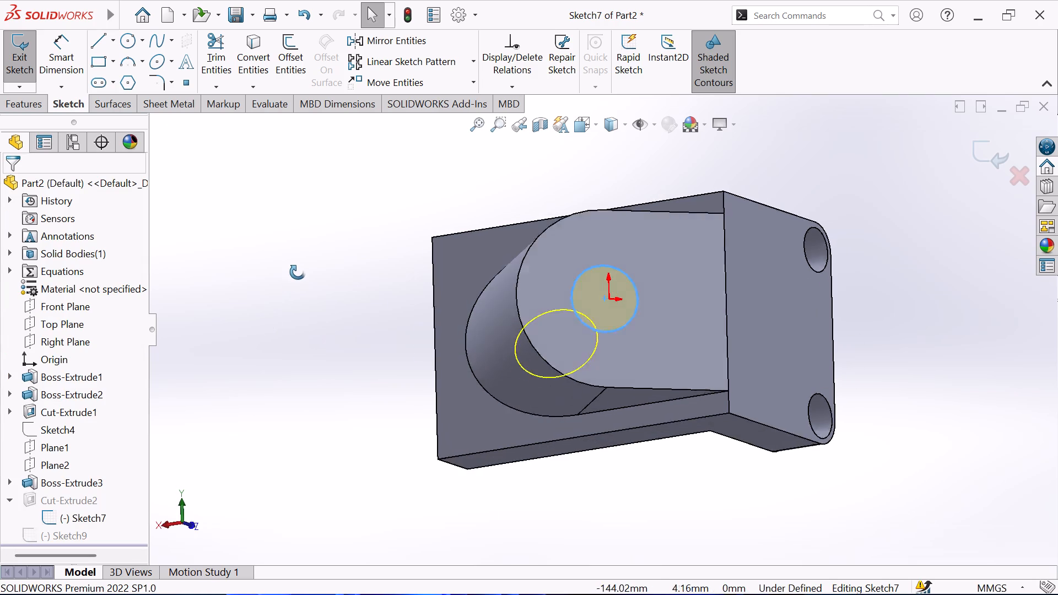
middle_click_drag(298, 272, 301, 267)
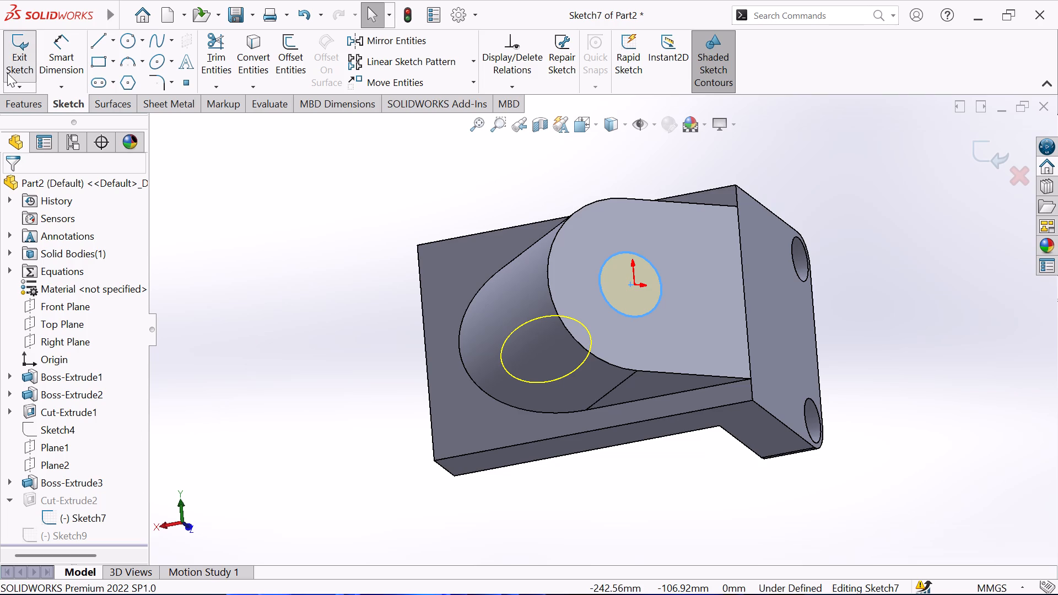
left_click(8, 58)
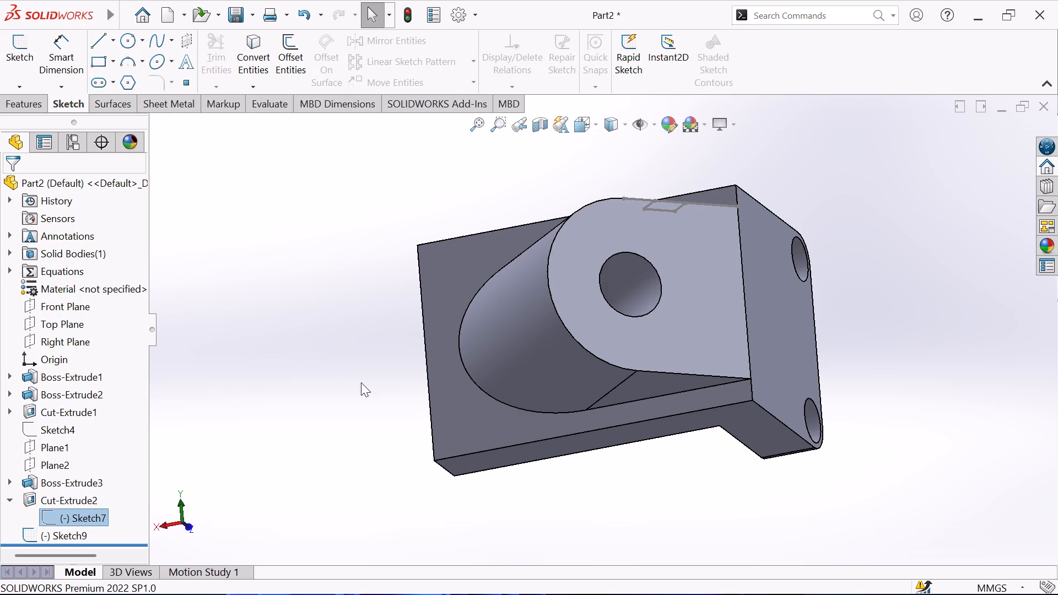
Delete the cut feature that forms the round hole through the angled boss, keeping its sketch.
right_click(73, 516)
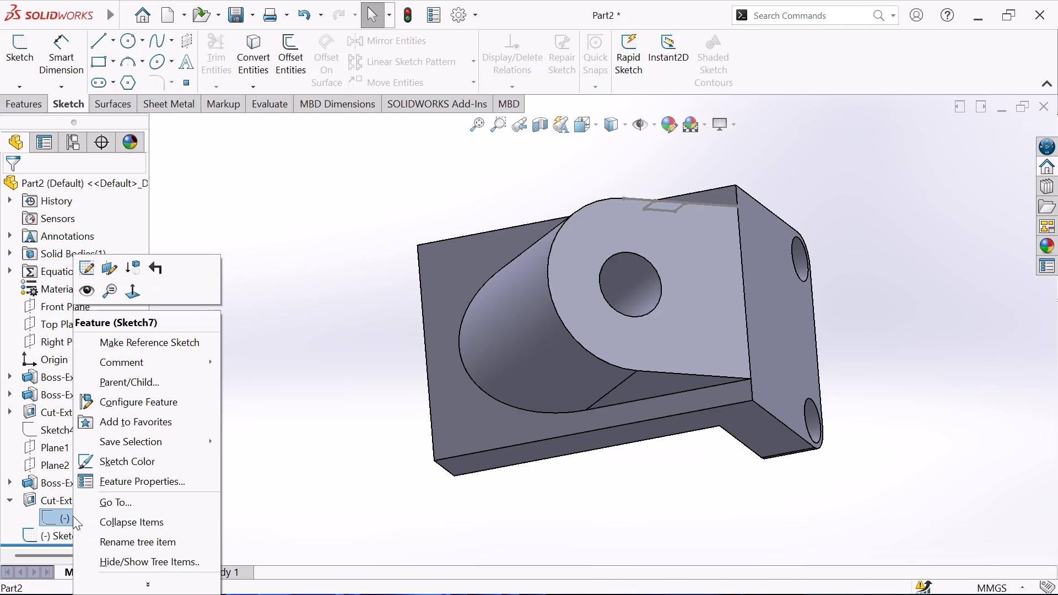
scroll(107, 509, "down", 2)
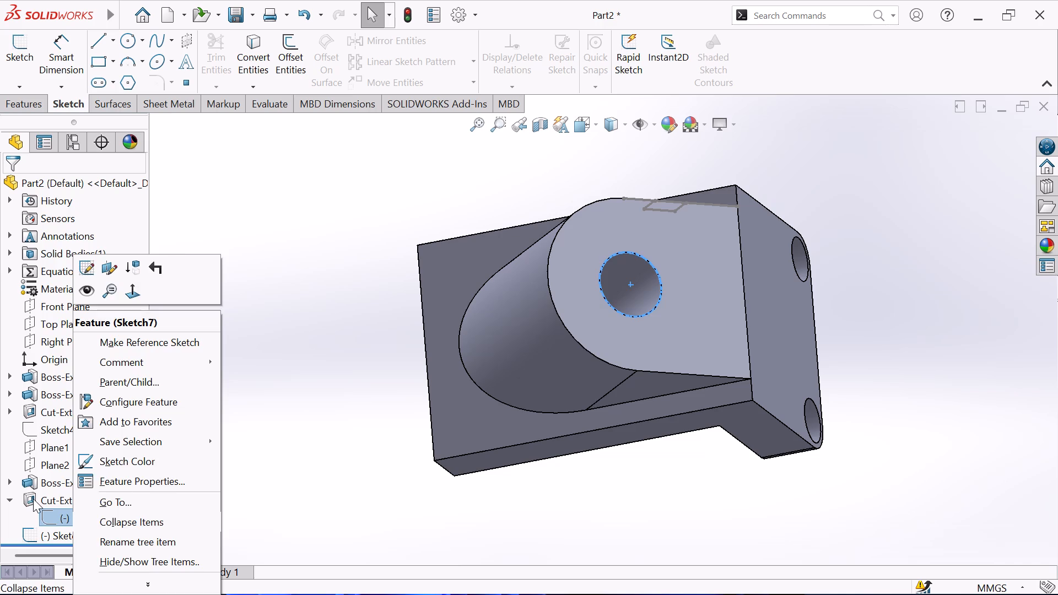
right_click(33, 499)
left_click(118, 342)
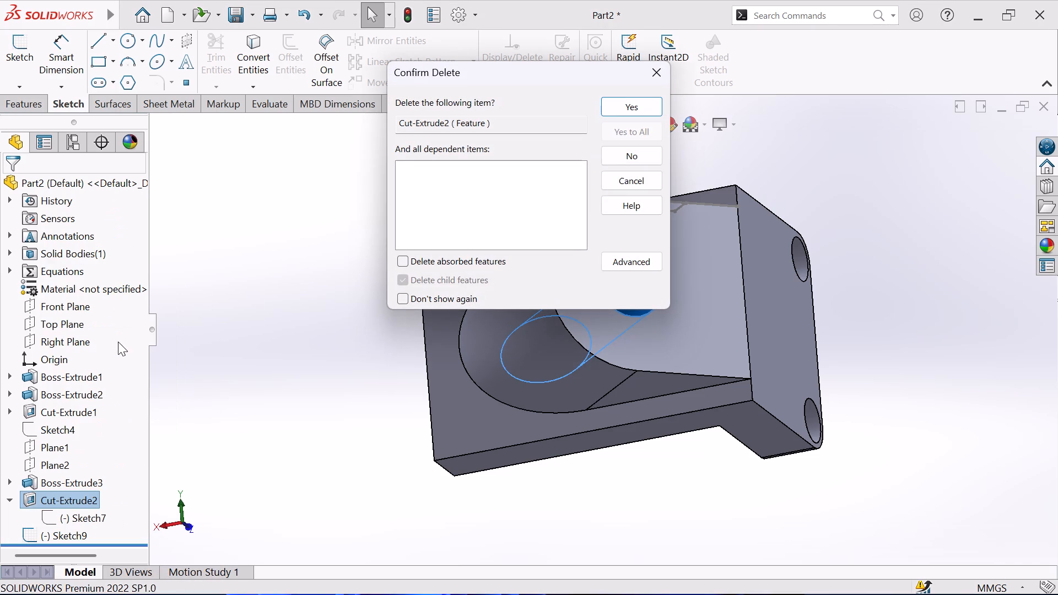
left_click(638, 109)
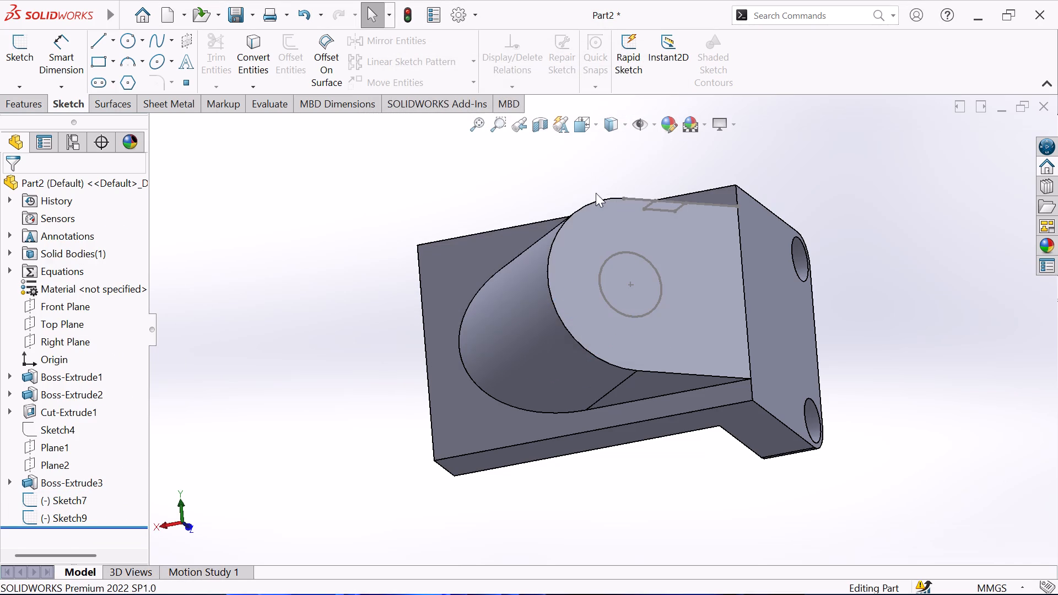
Delete the leftover circle sketch on the boss's slanted face.
left_click(652, 266)
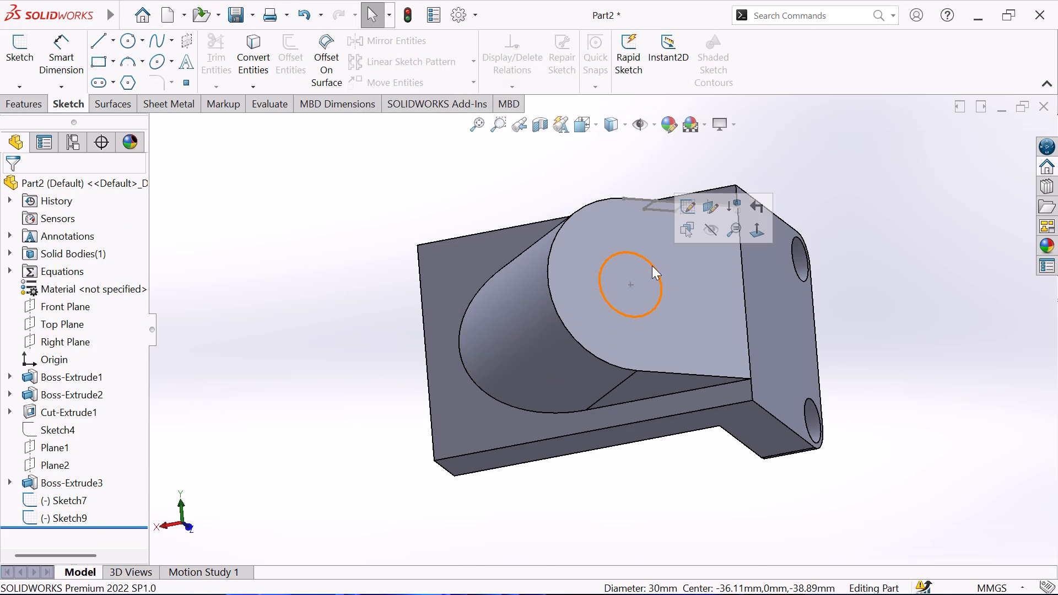
key("Delete")
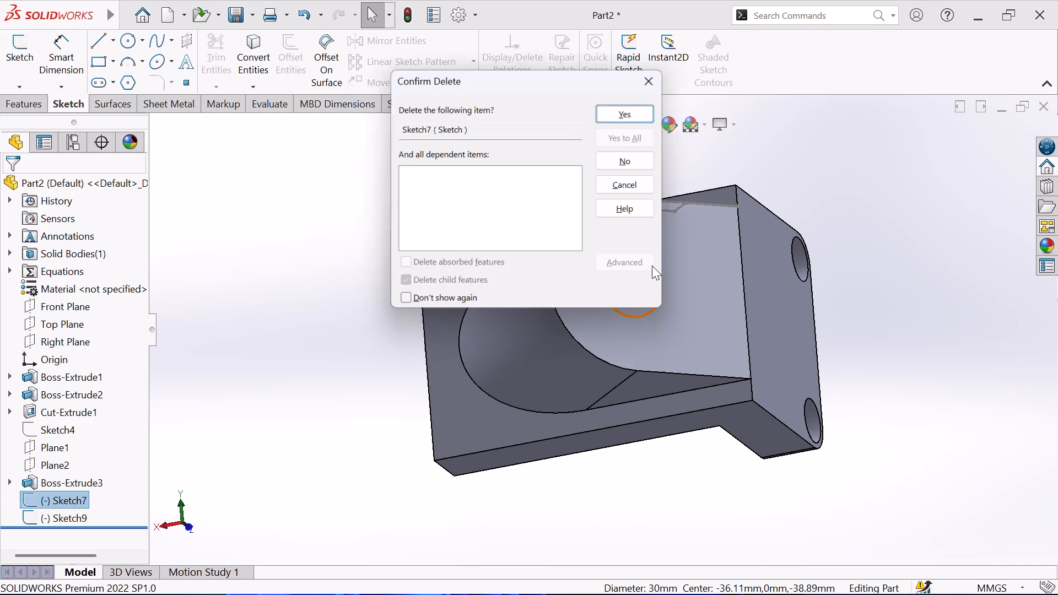
left_click(622, 102)
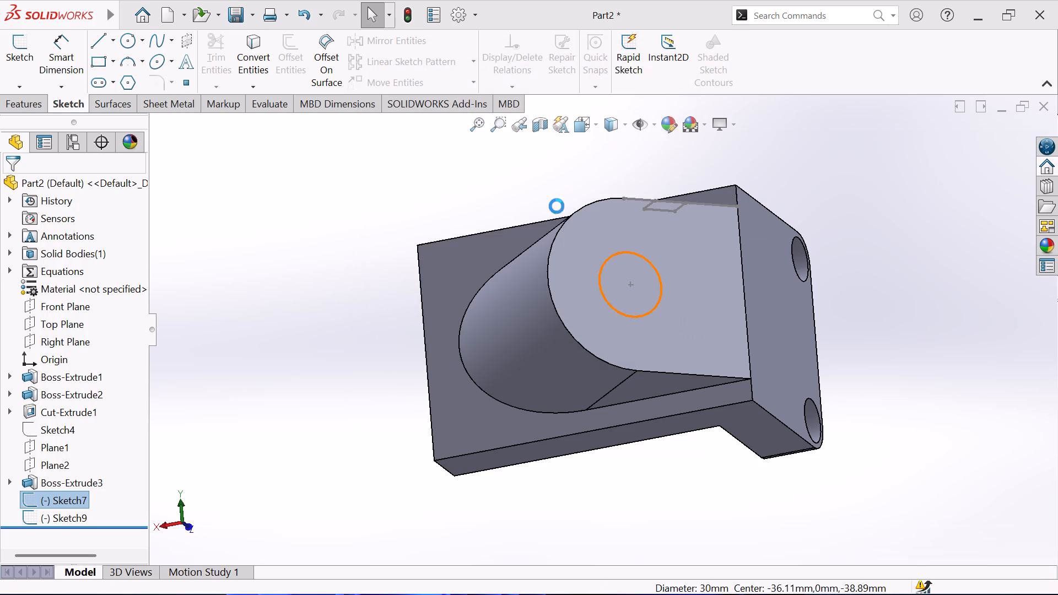
Reopen the rectangle's sketch on the boss's triangular face and dimension its lower side, perpendicular to the slanted edge, to 15 mm.
scroll(537, 225, "up", 1)
middle_click_drag(488, 220, 350, 418)
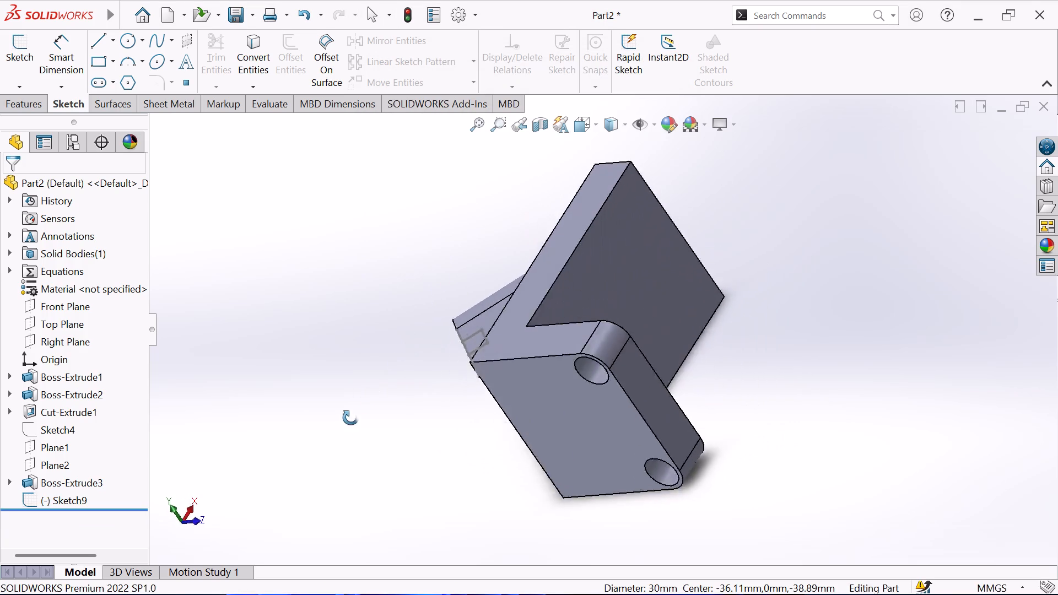
middle_click_drag(350, 418, 318, 461)
middle_click_drag(786, 247, 791, 478)
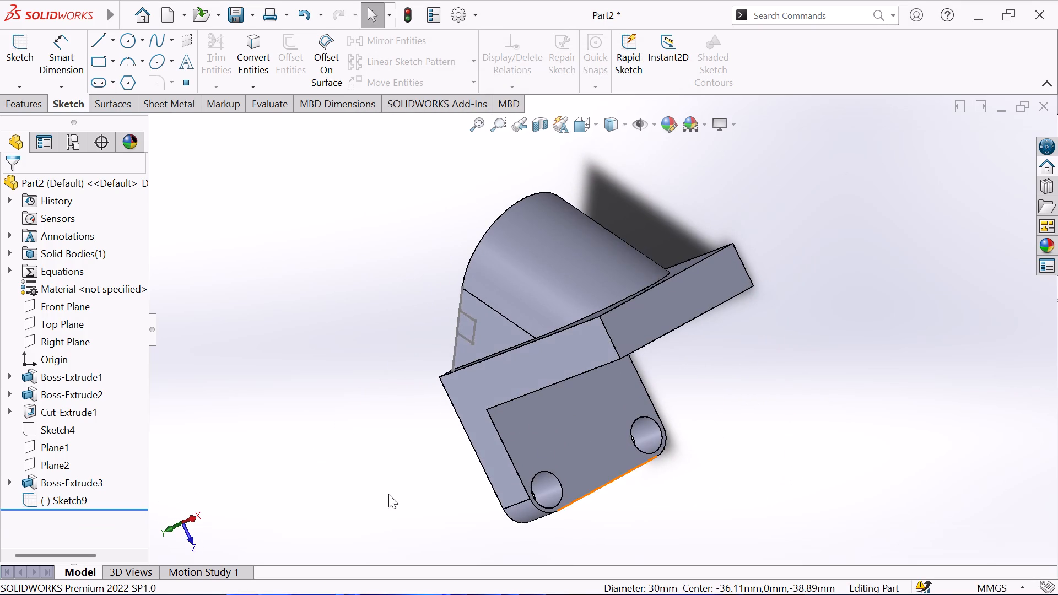
left_click(43, 506)
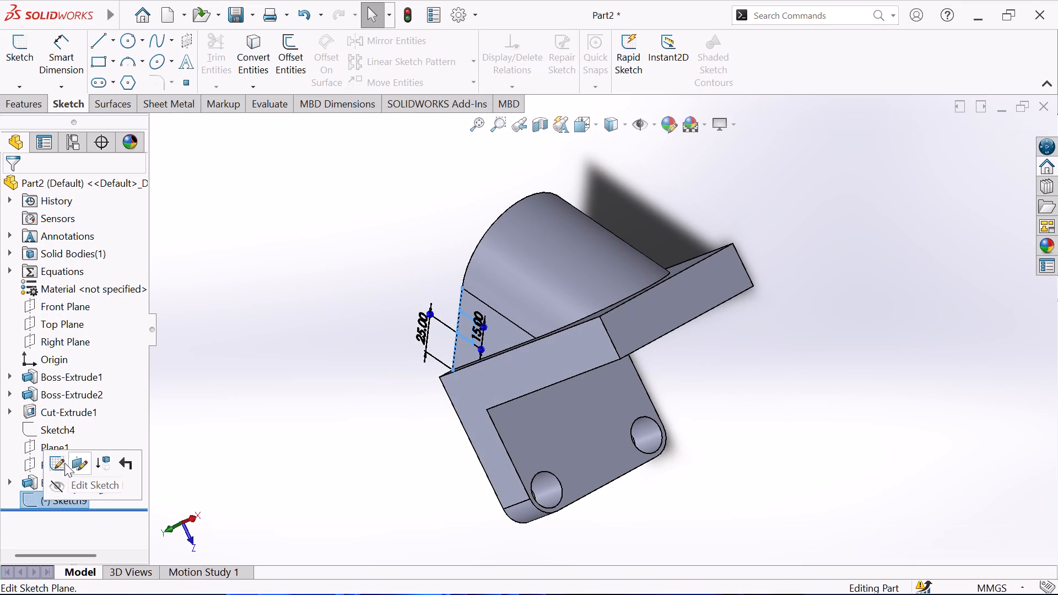
left_click(60, 465)
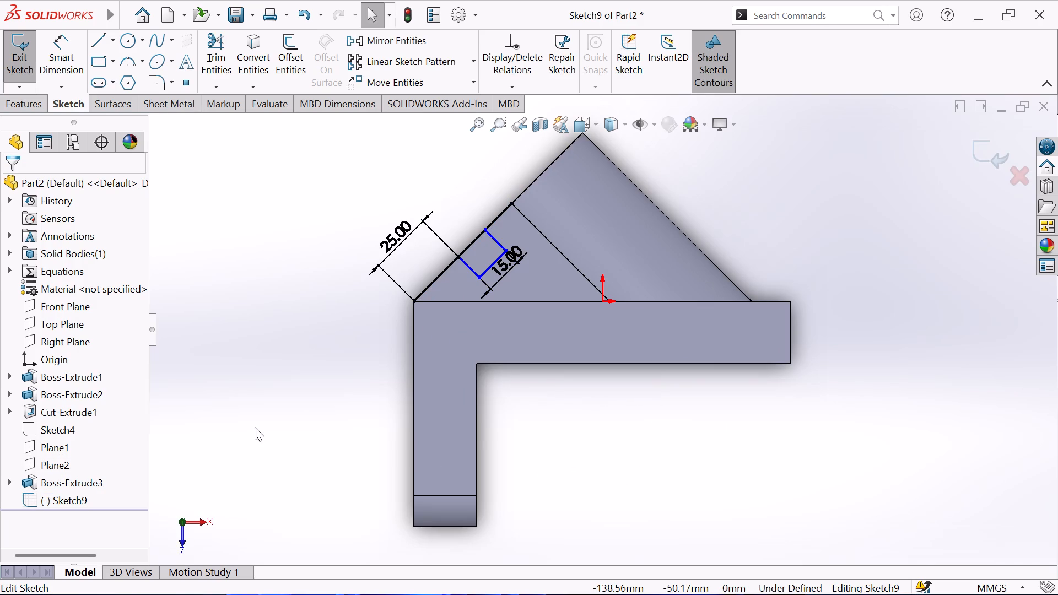
middle_click_drag(258, 425, 263, 430)
key("ctrl+8")
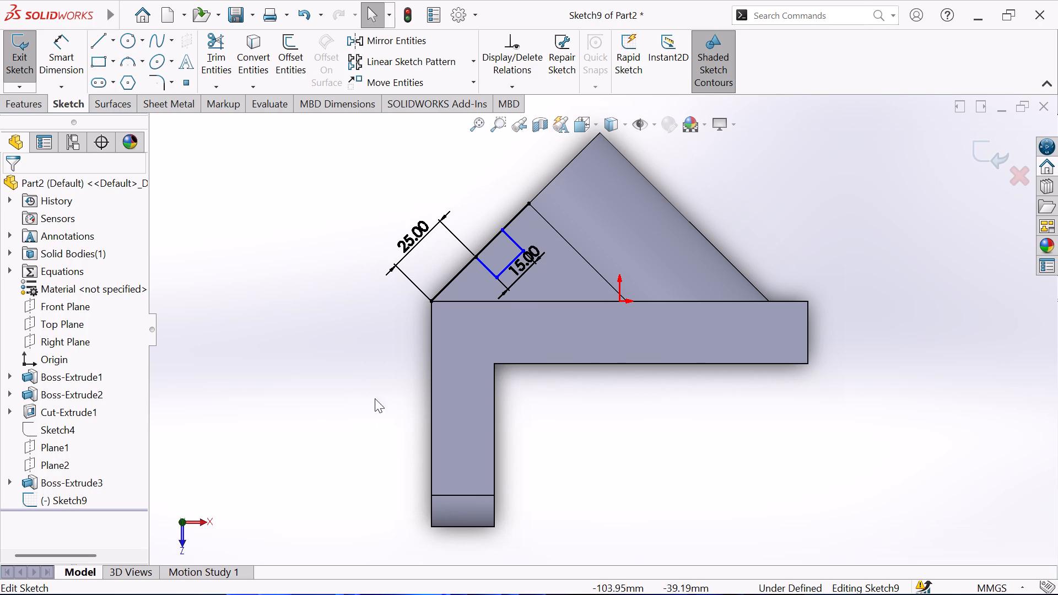
left_click(61, 59)
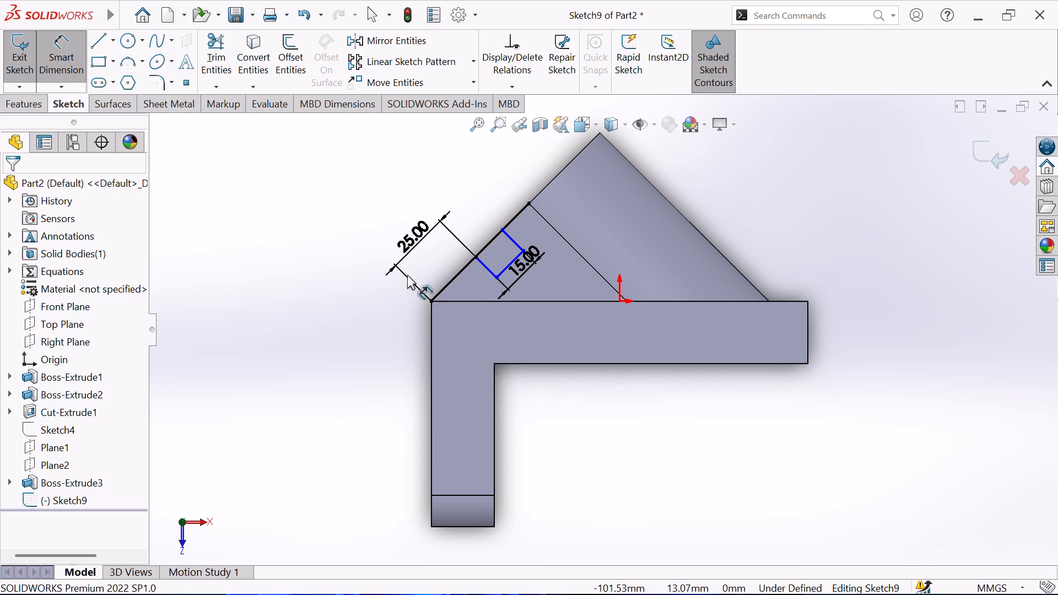
left_click(484, 268)
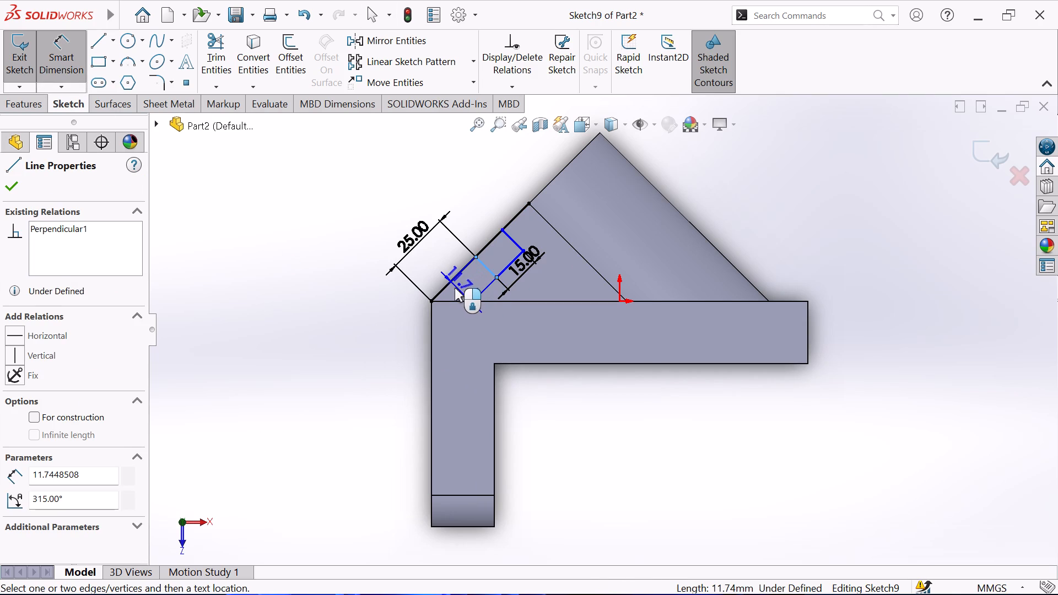
left_click(455, 288)
type("15")
key("Return")
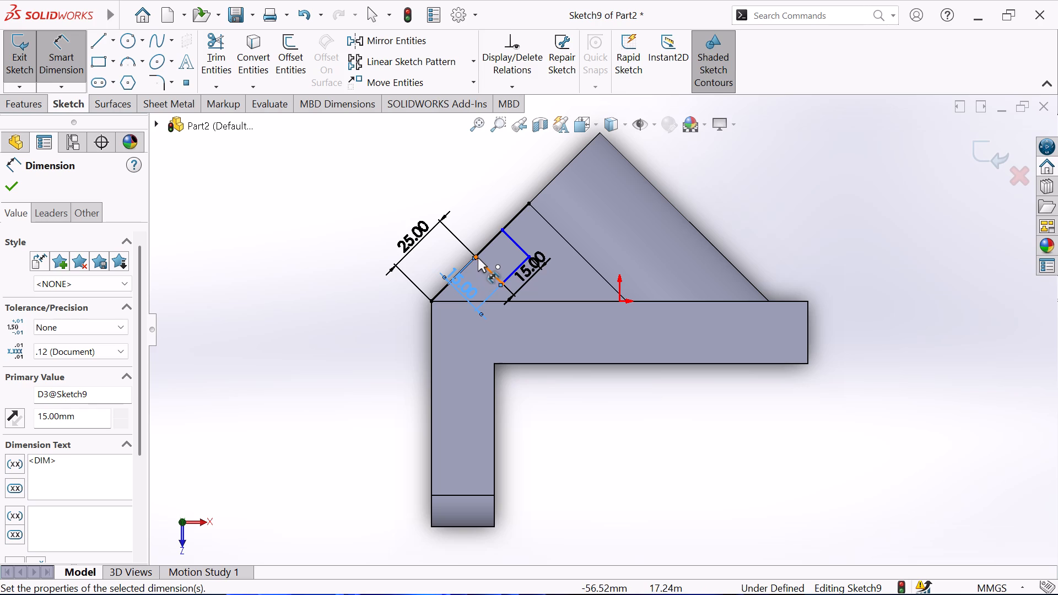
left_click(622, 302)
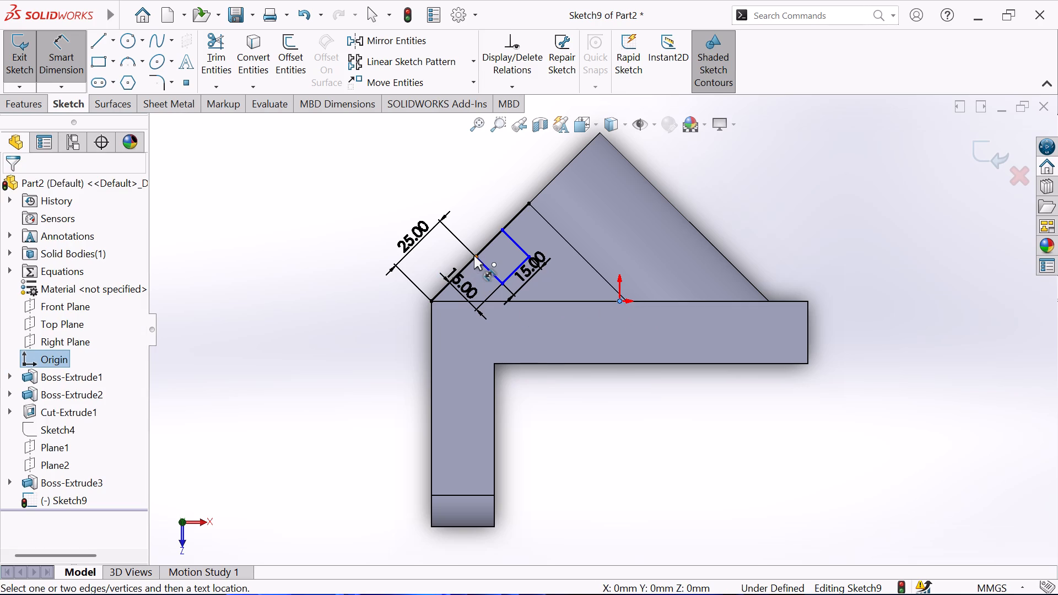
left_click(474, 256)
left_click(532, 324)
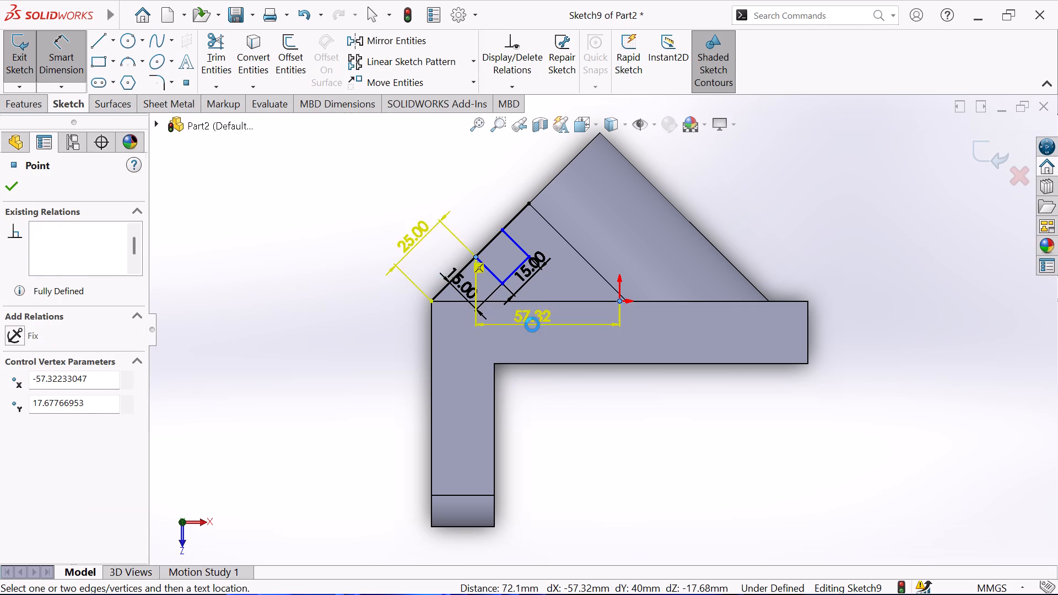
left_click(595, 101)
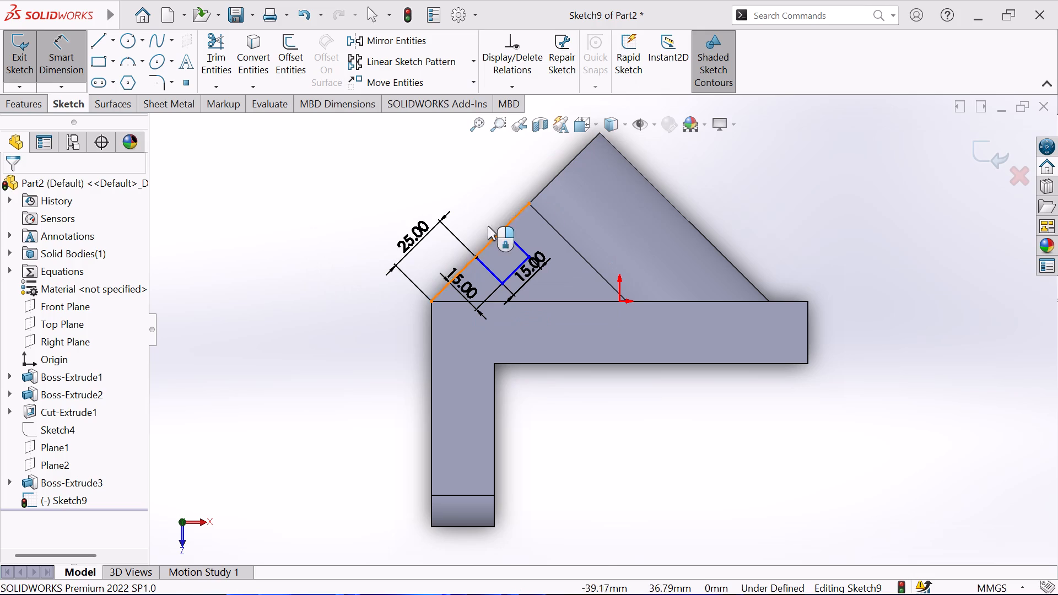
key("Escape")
Trim the sketch line along the slanted edge on both sides of the 15 mm square, and exit the sketch.
left_click(224, 42)
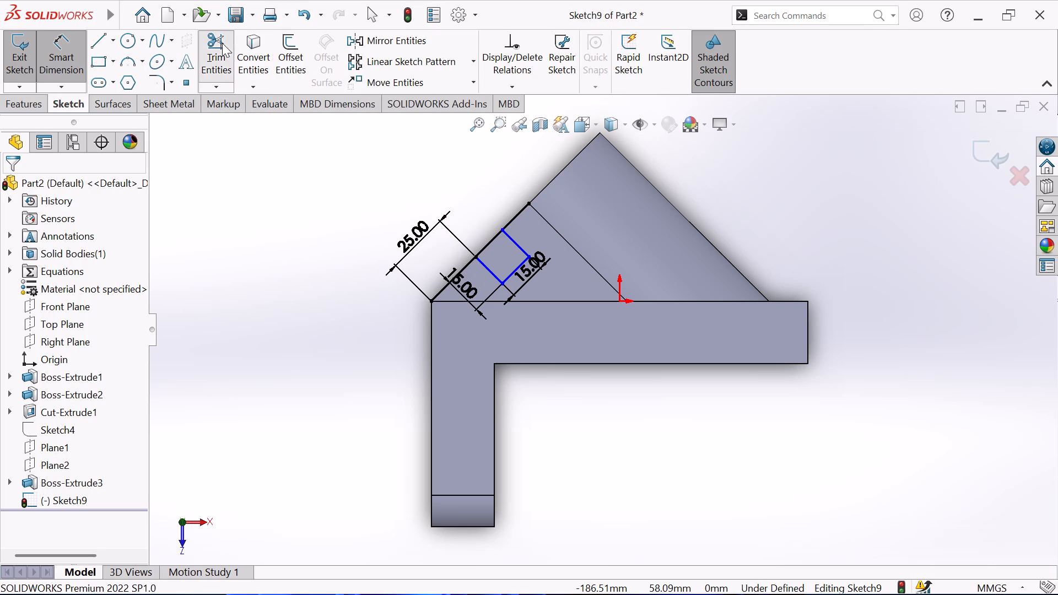
left_click(512, 217)
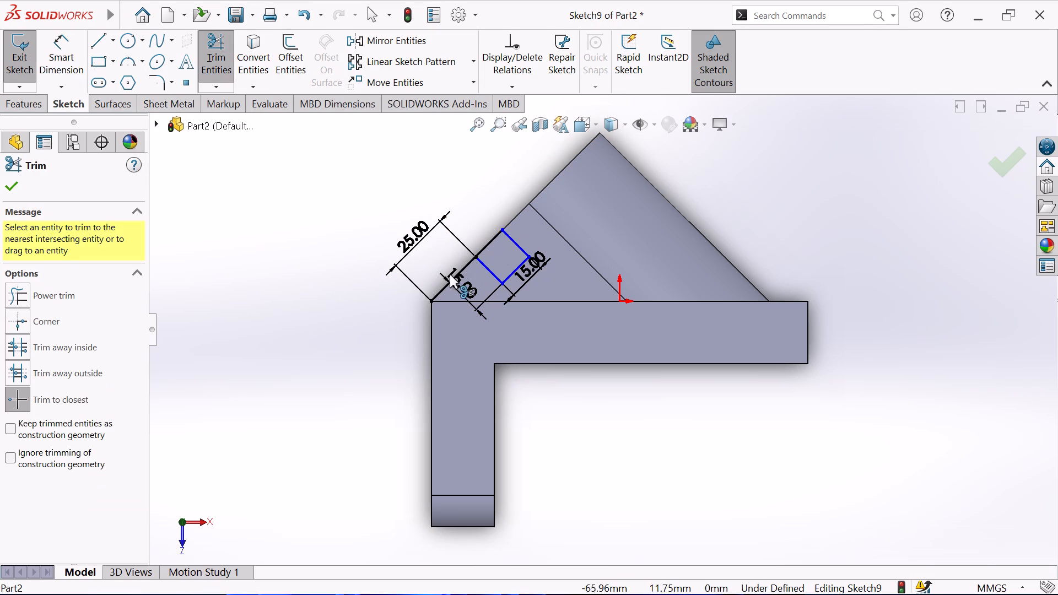
left_click(441, 290)
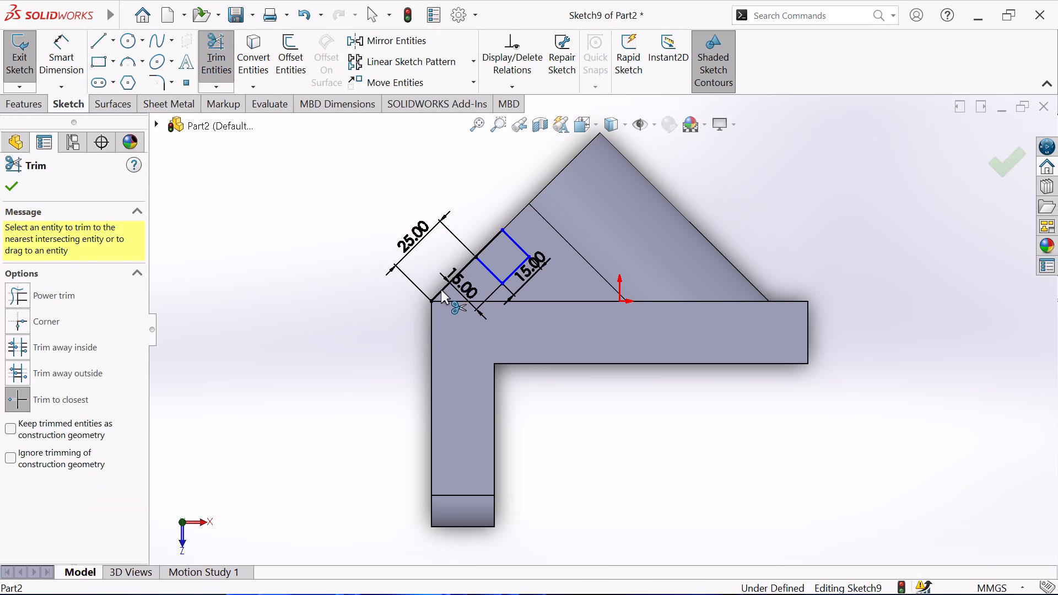
left_click(5, 181)
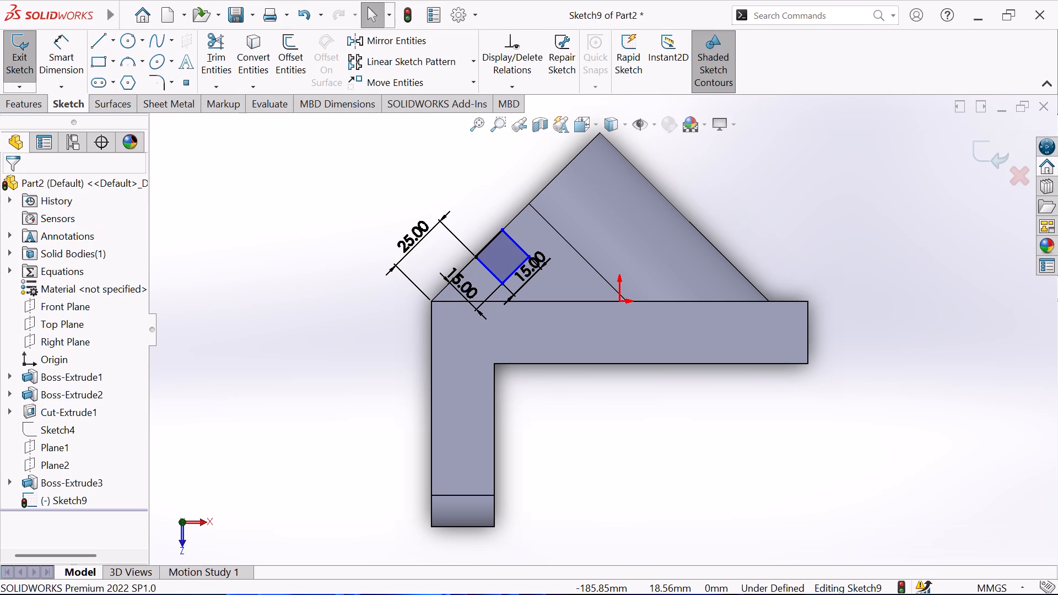
left_click(20, 61)
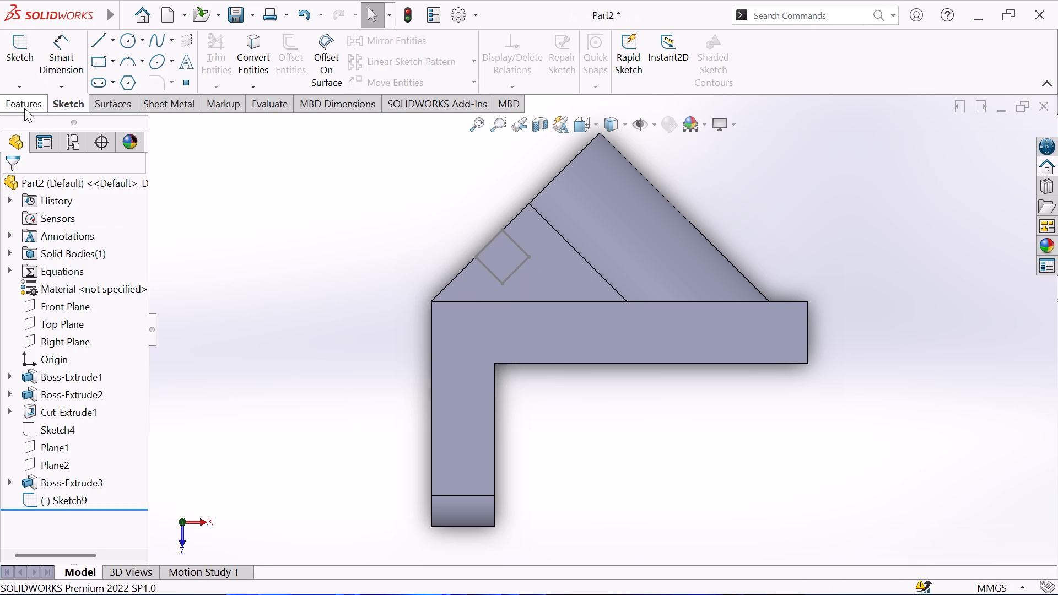
Cut-extrude the square contour Up To Next through the angled boss to form the slot.
left_click(24, 108)
left_click(234, 48)
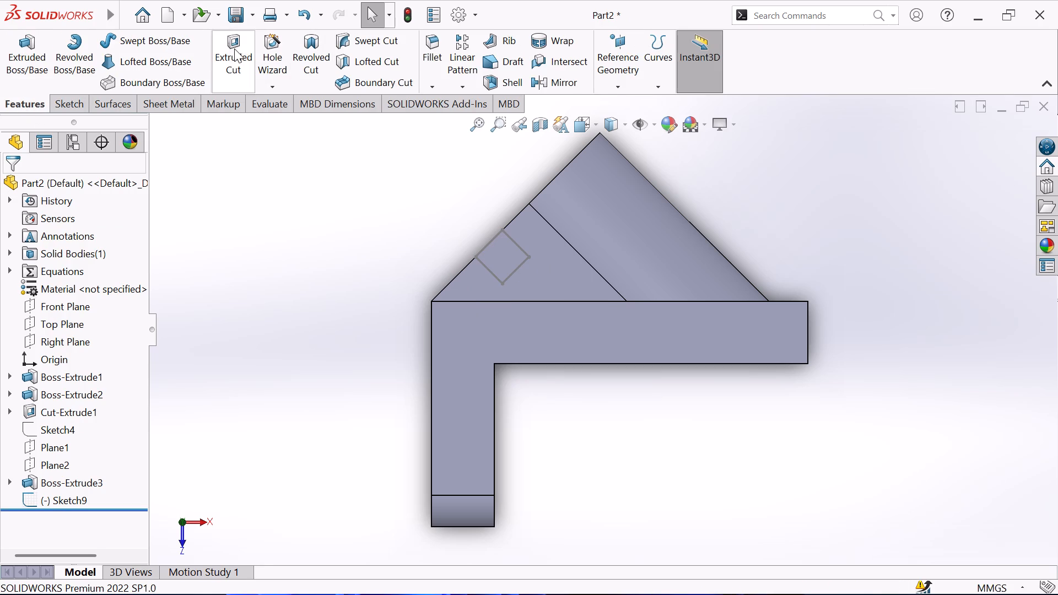
left_click(512, 241)
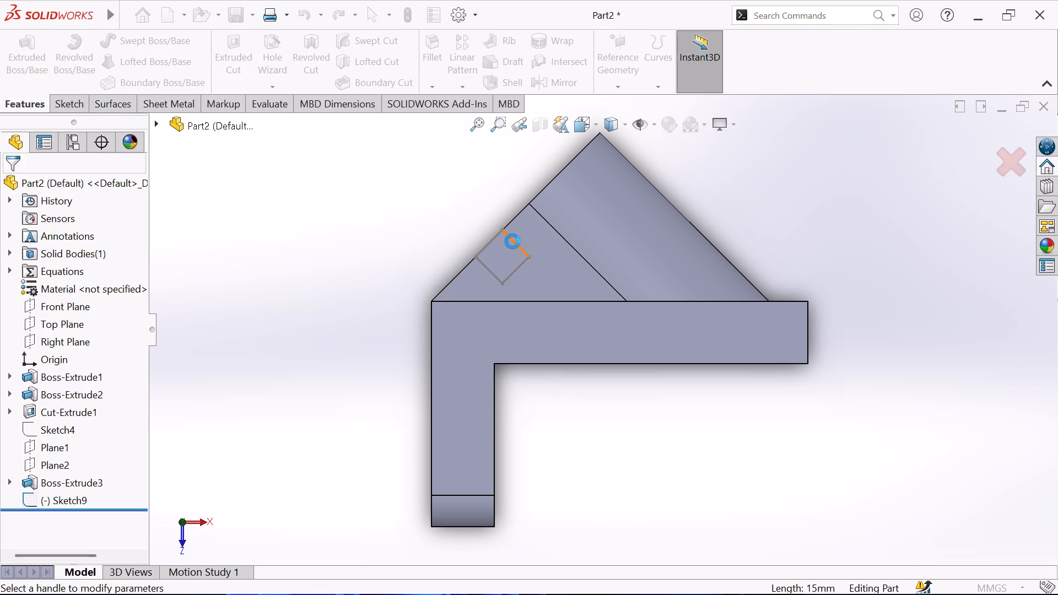
middle_click_drag(410, 224, 427, 239)
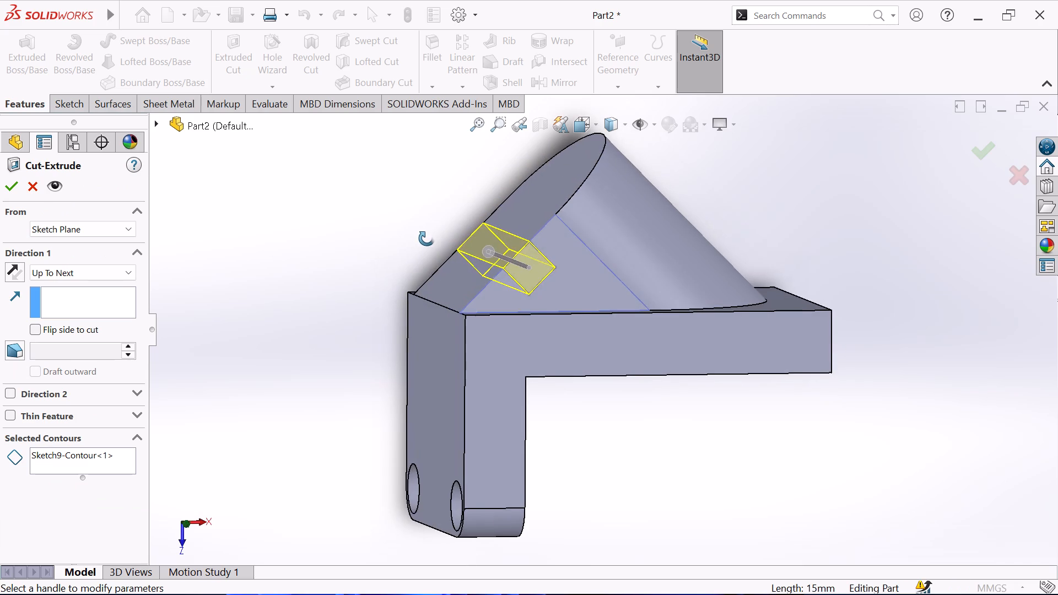
middle_click_drag(427, 239, 434, 249)
left_click(17, 184)
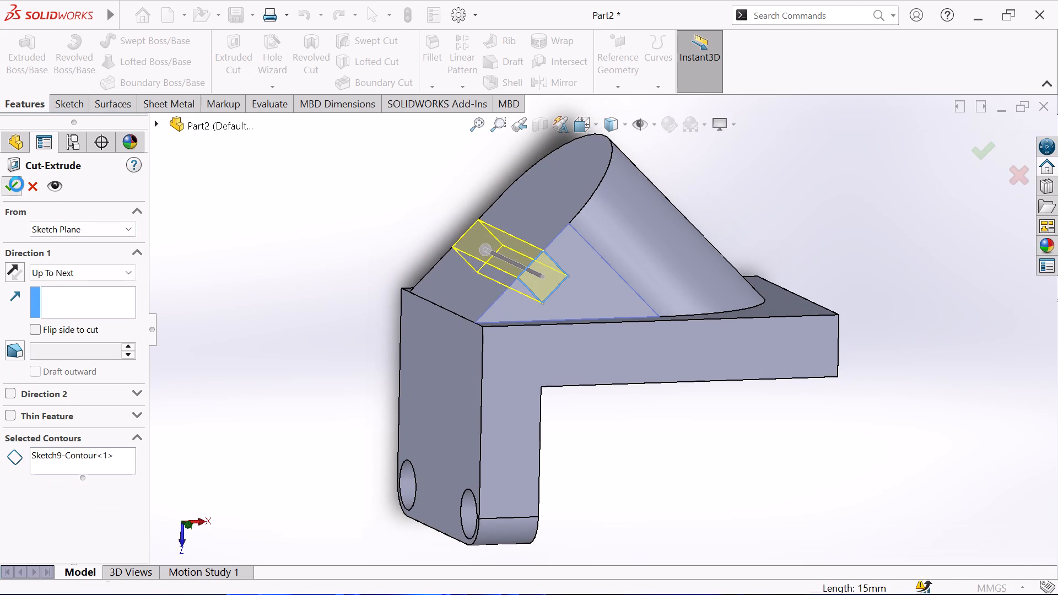
key("Escape")
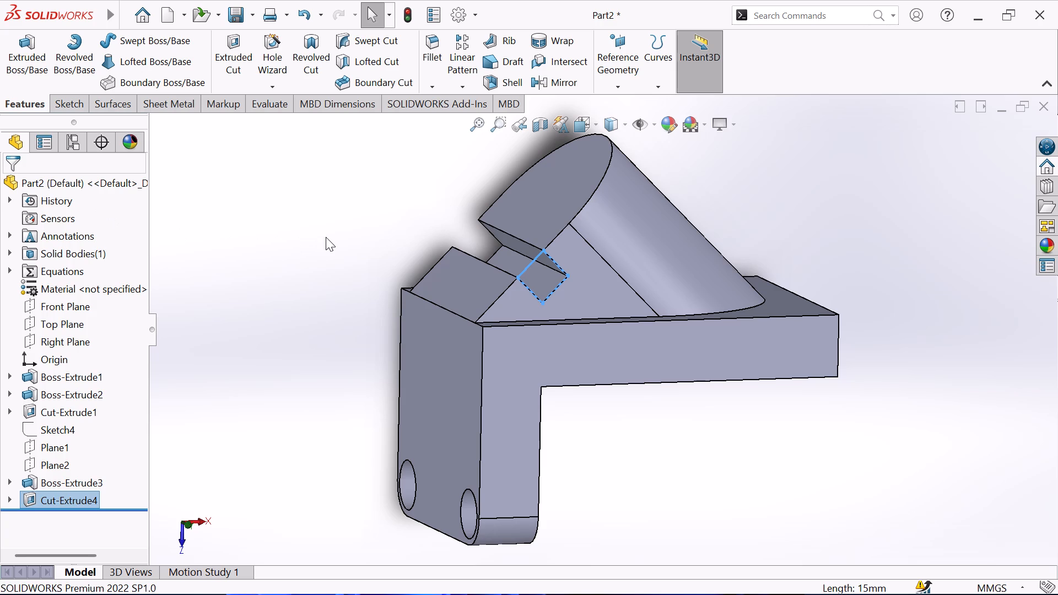
Start a sketch on the boss's slanted round-ended face and draw a horizontal line about 34 mm long from the midpoint of the slot's lower edge.
left_click(551, 199)
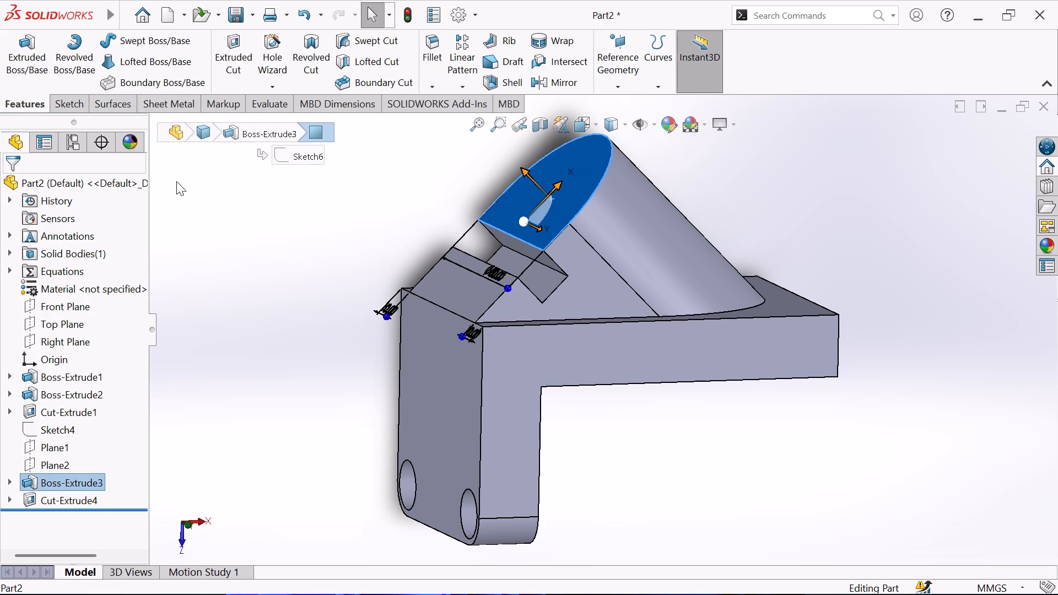
left_click(71, 96)
left_click(28, 54)
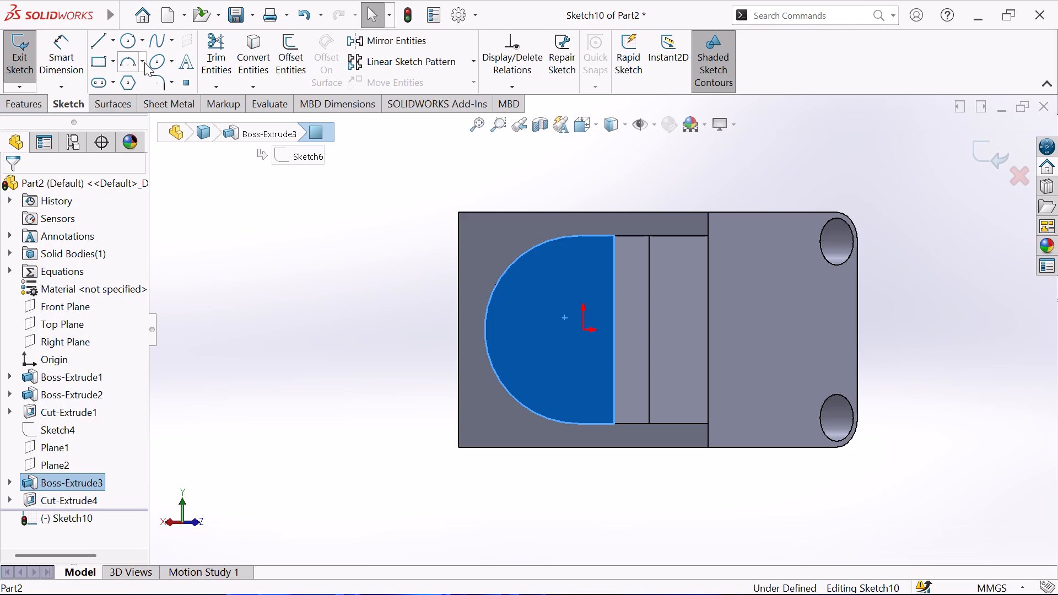
left_click(97, 41)
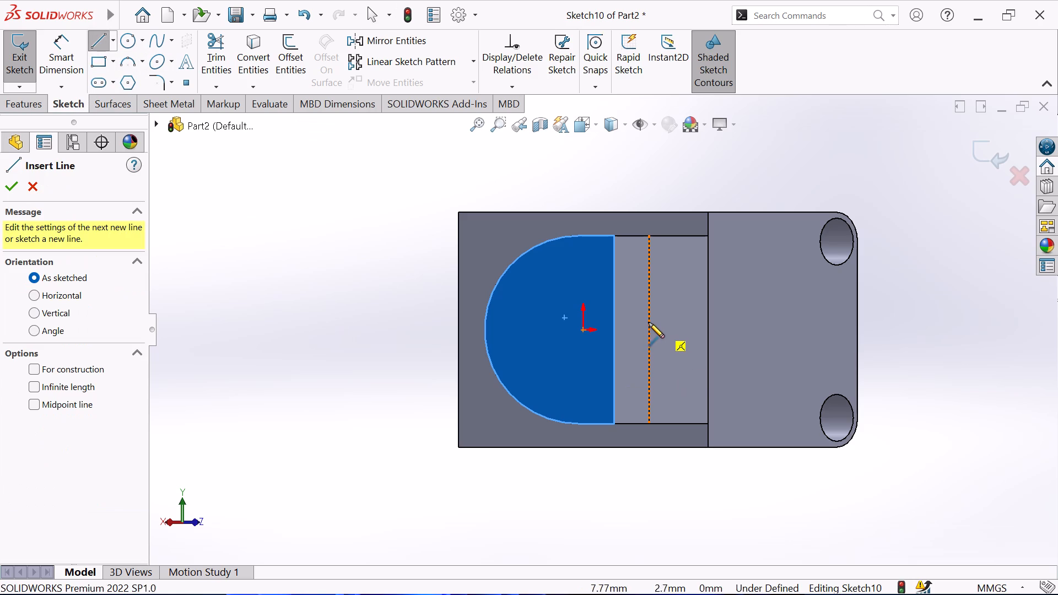
left_click(649, 331)
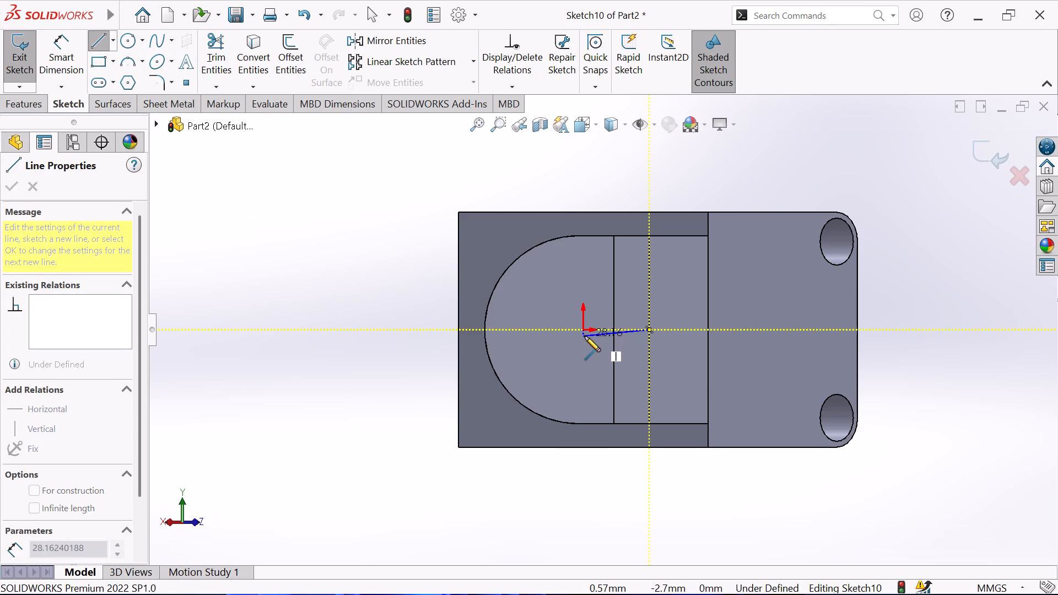
left_click(570, 330)
right_click(540, 361)
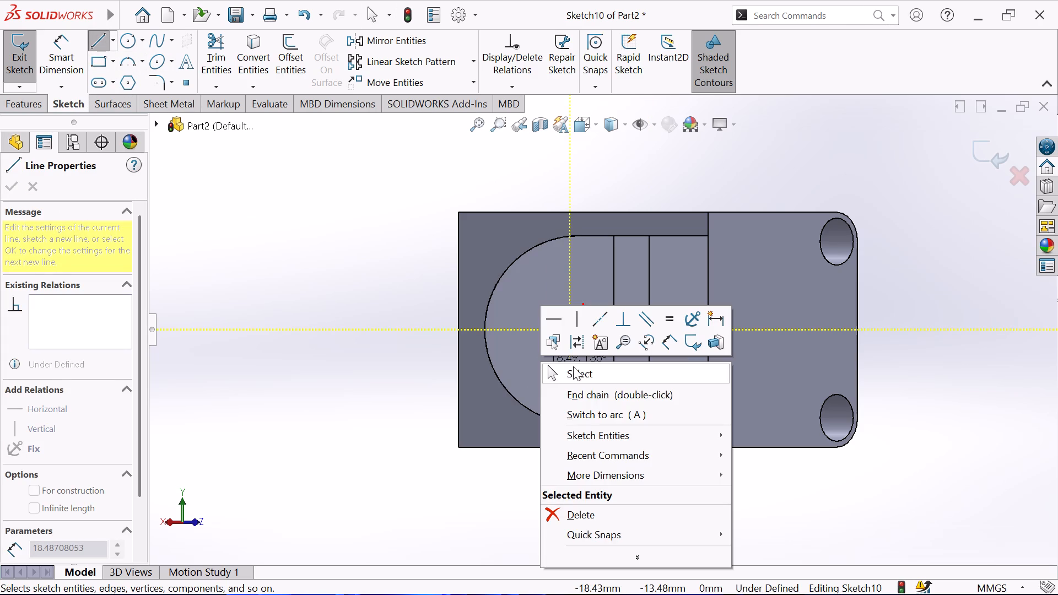
left_click(573, 366)
Dimension the horizontal line's length to 35 mm.
left_click(69, 59)
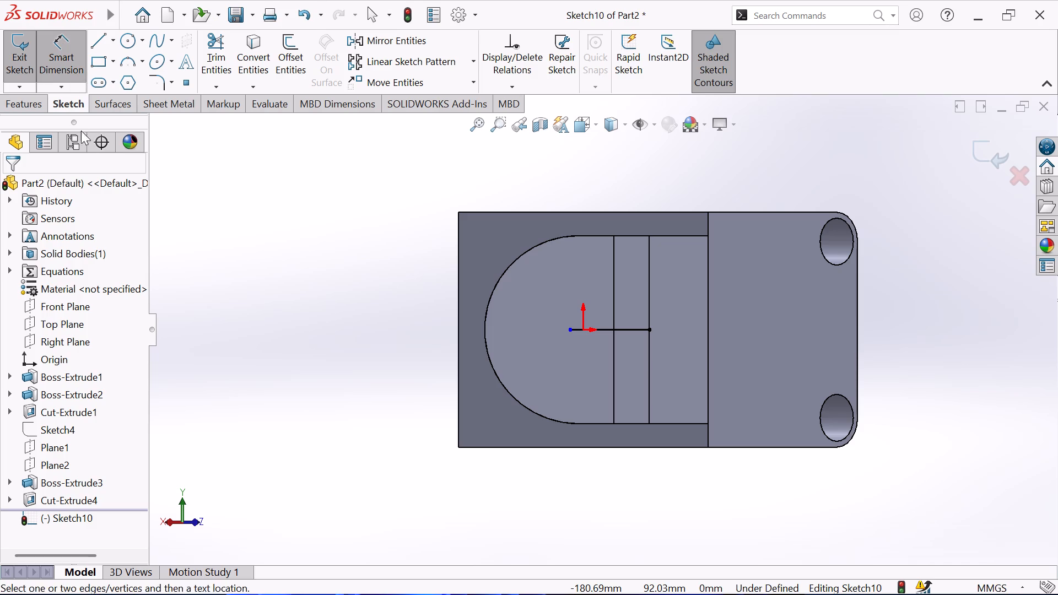
left_click(628, 328)
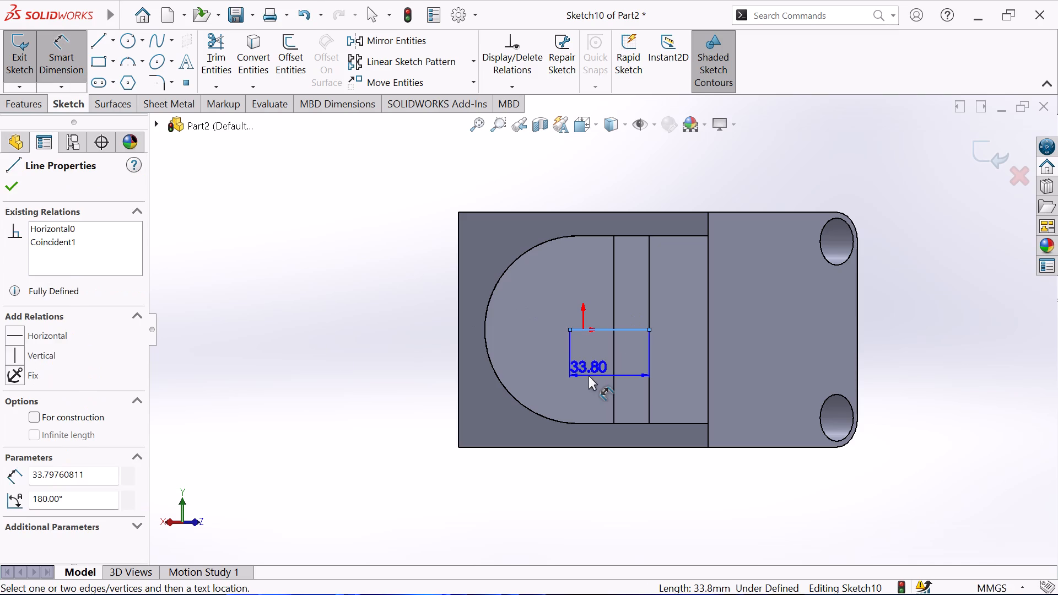
left_click(589, 375)
key("3")
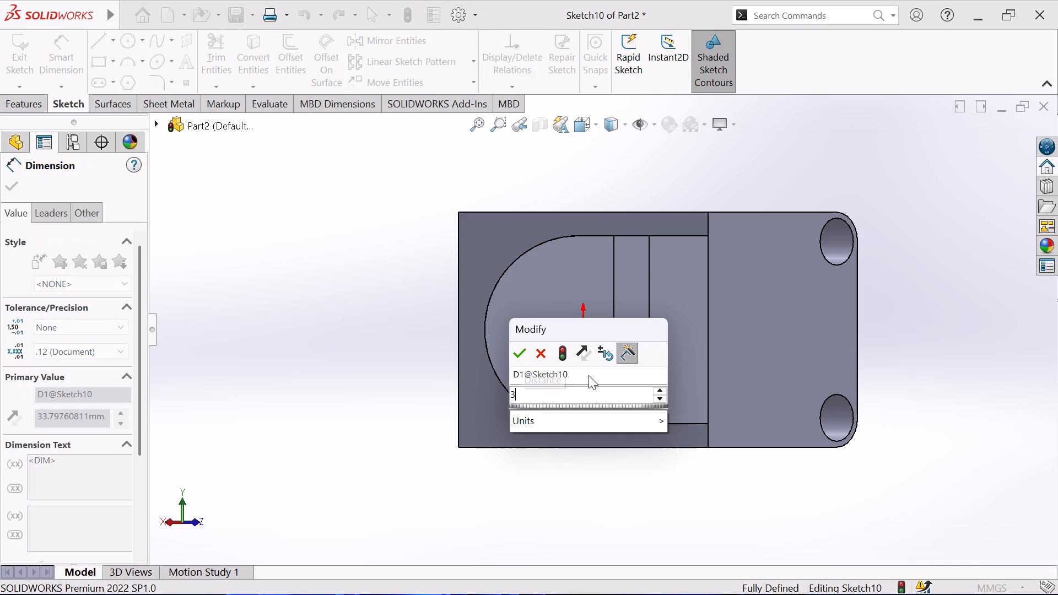
key("5")
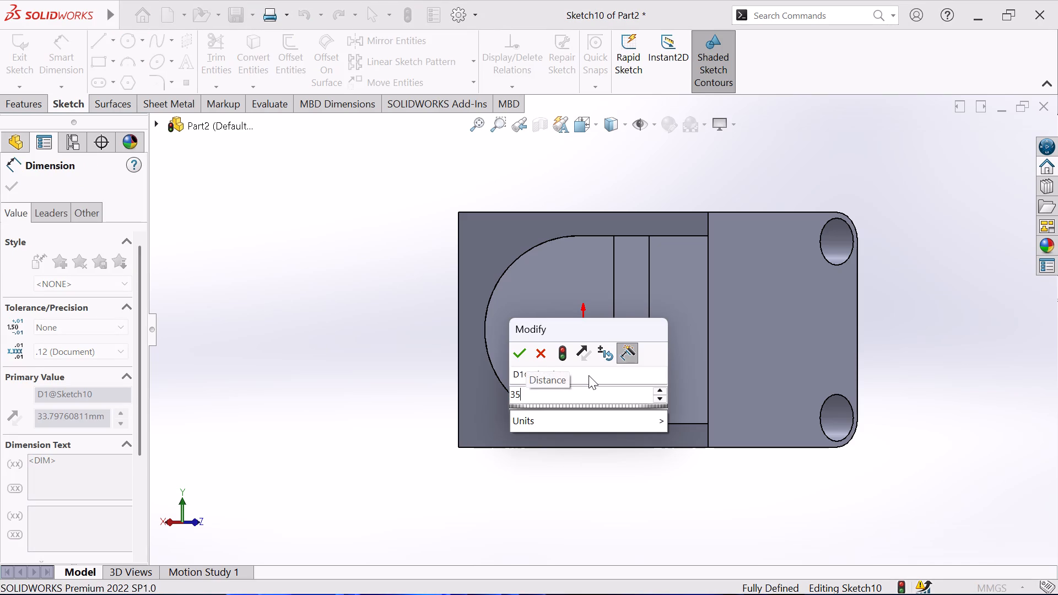
key("Return")
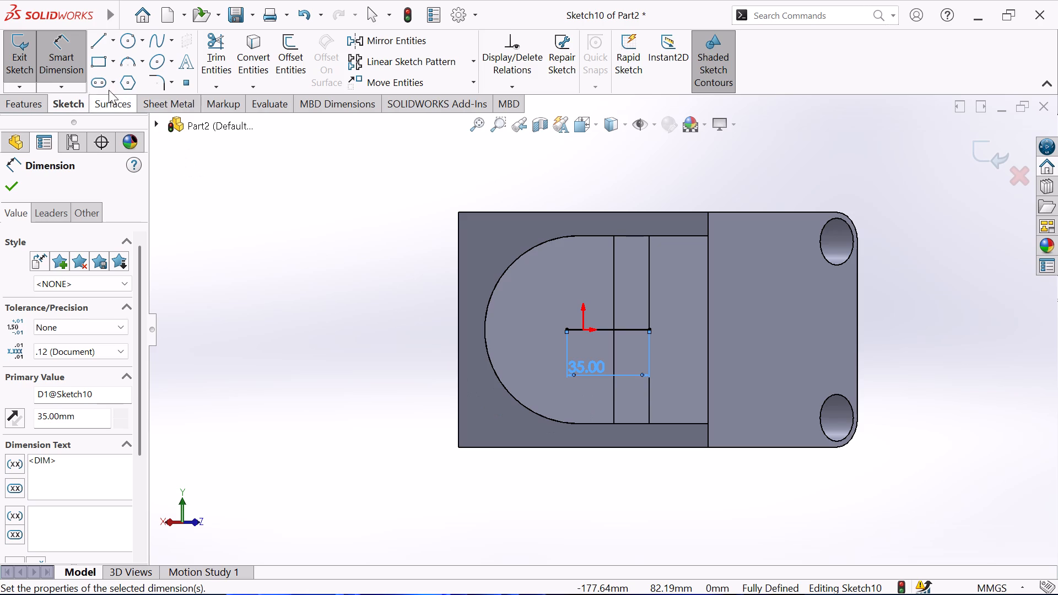
left_click(6, 190)
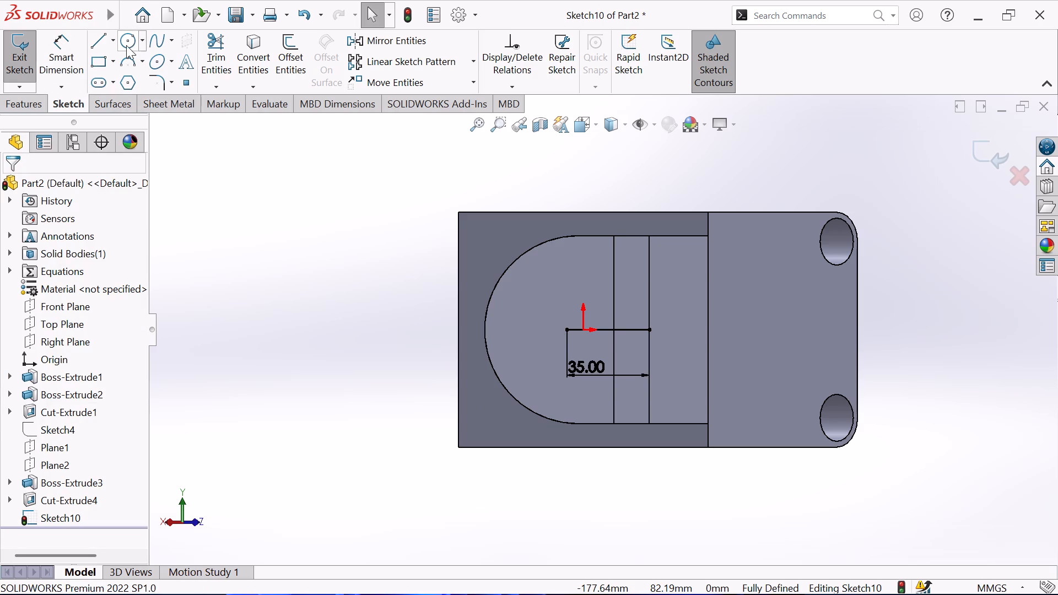
Draw a circle centred on the line's free end and dimension its diameter to 30 mm.
left_click(126, 45)
left_click(567, 332)
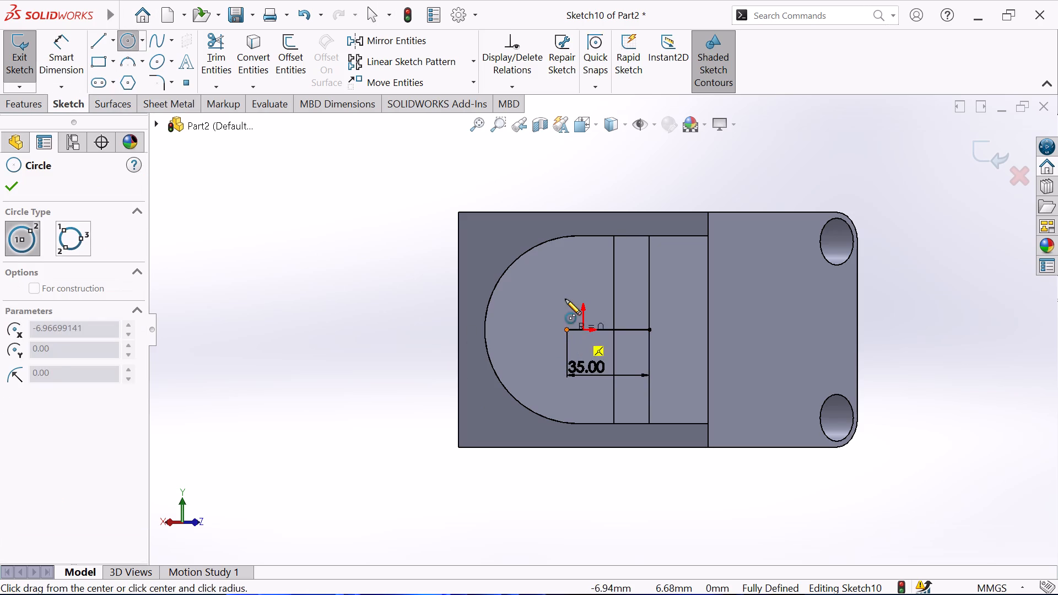
left_click(564, 282)
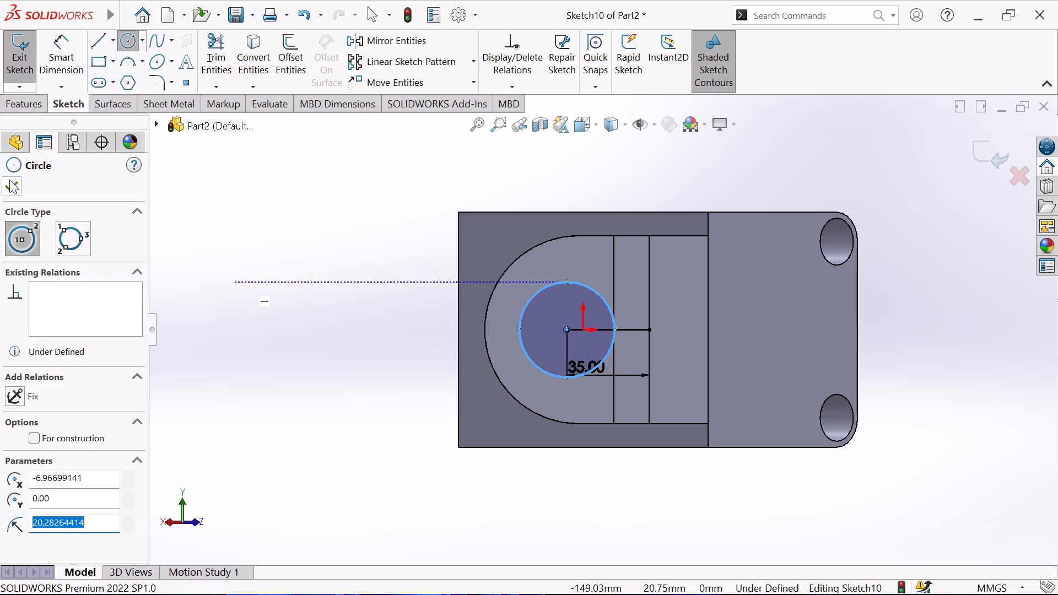
left_click(9, 180)
left_click(72, 57)
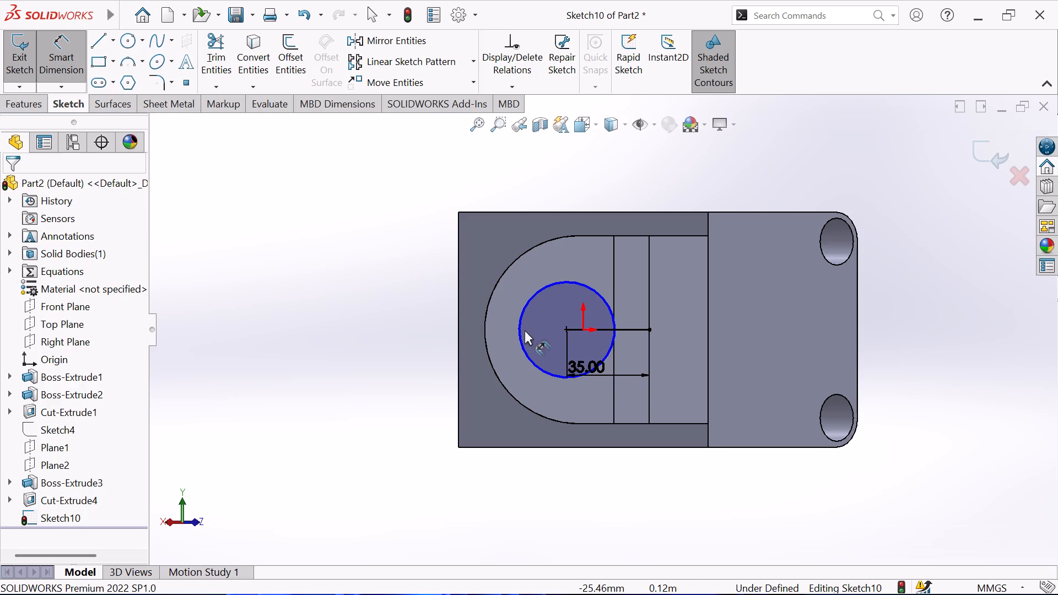
left_click(522, 335)
left_click(439, 335)
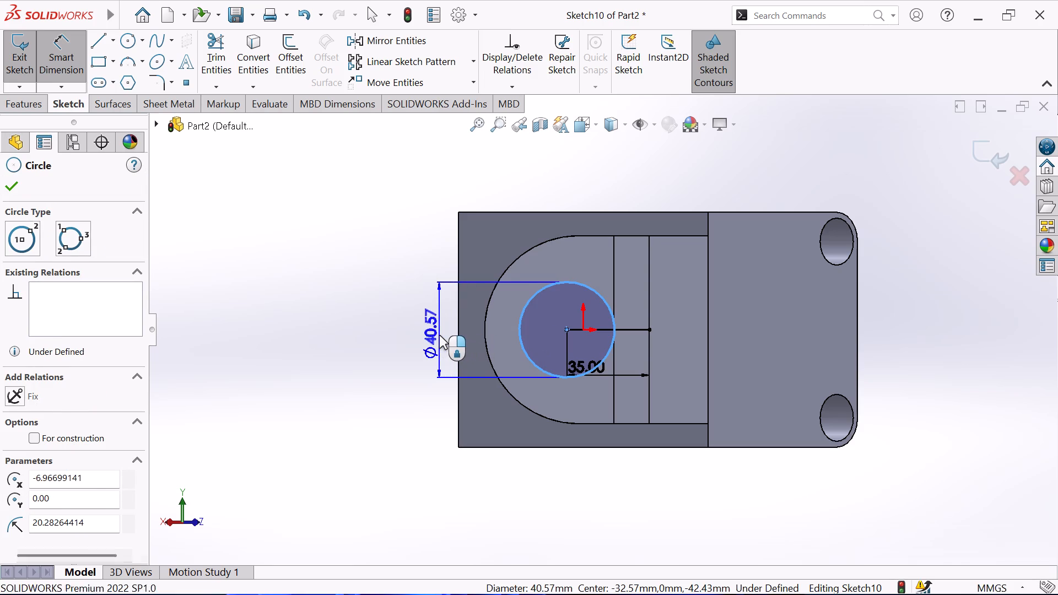
type("30")
key("Return")
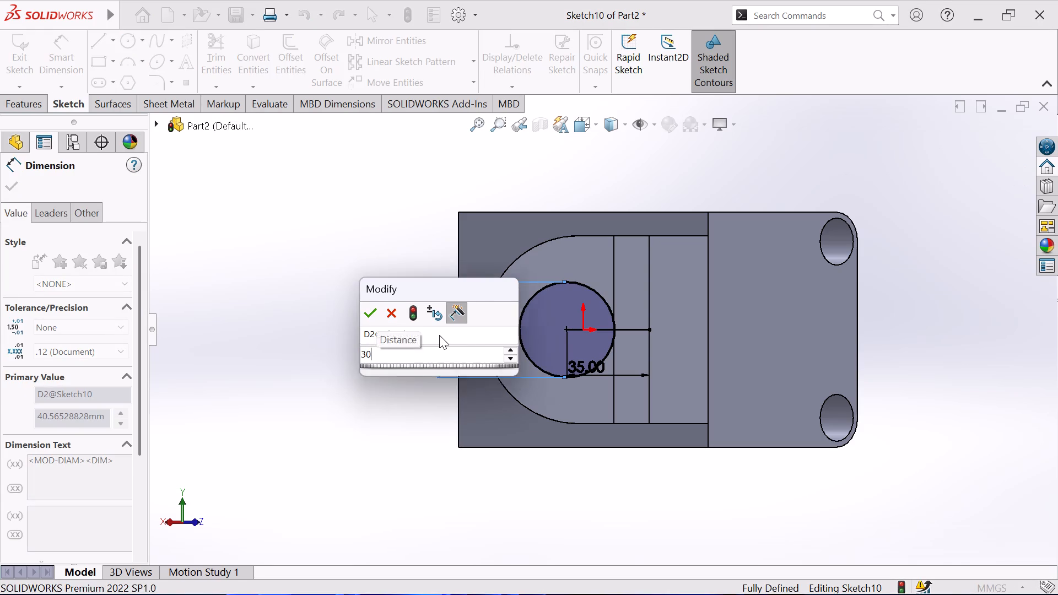
right_click(257, 283)
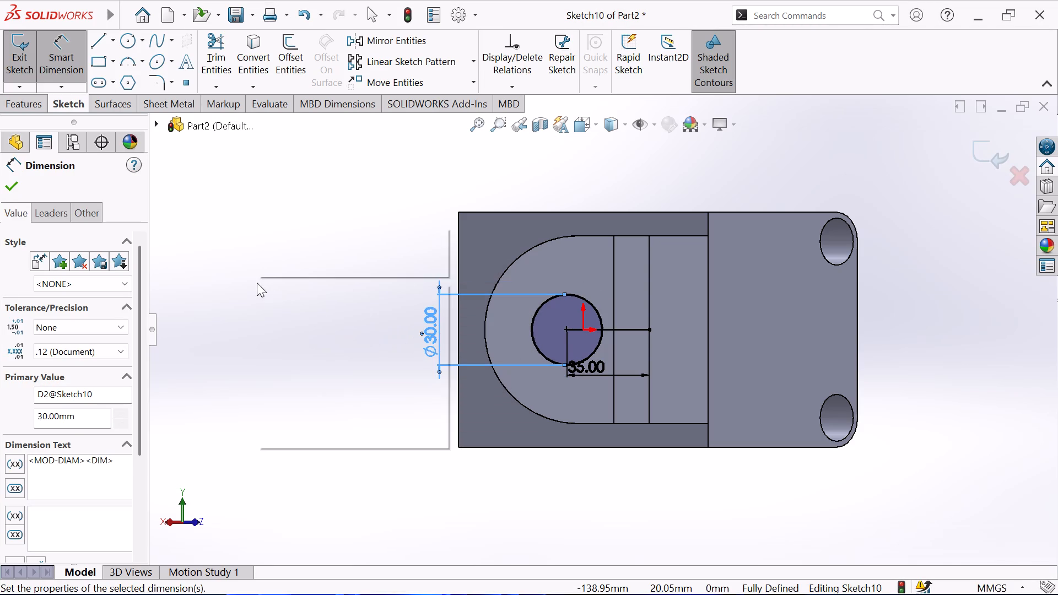
left_click(296, 333)
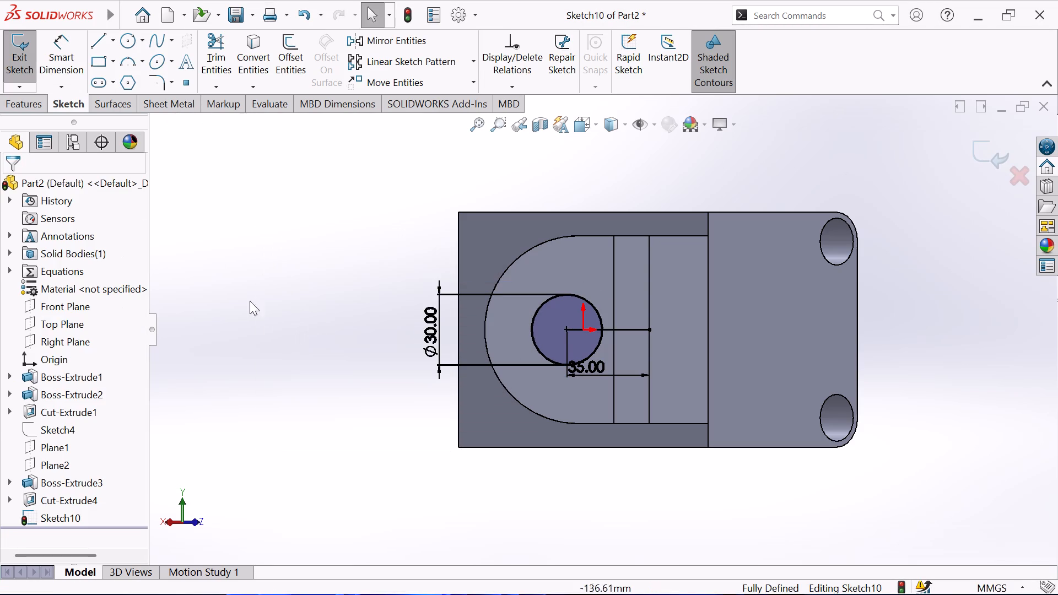
Convert the 35 mm line to construction geometry.
left_click(637, 333)
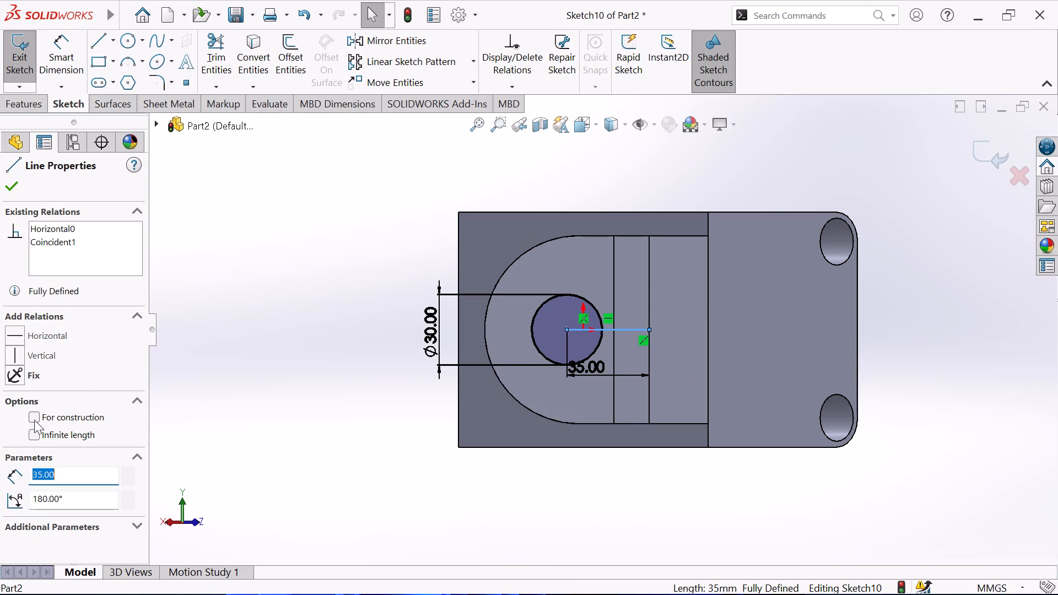
left_click(31, 416)
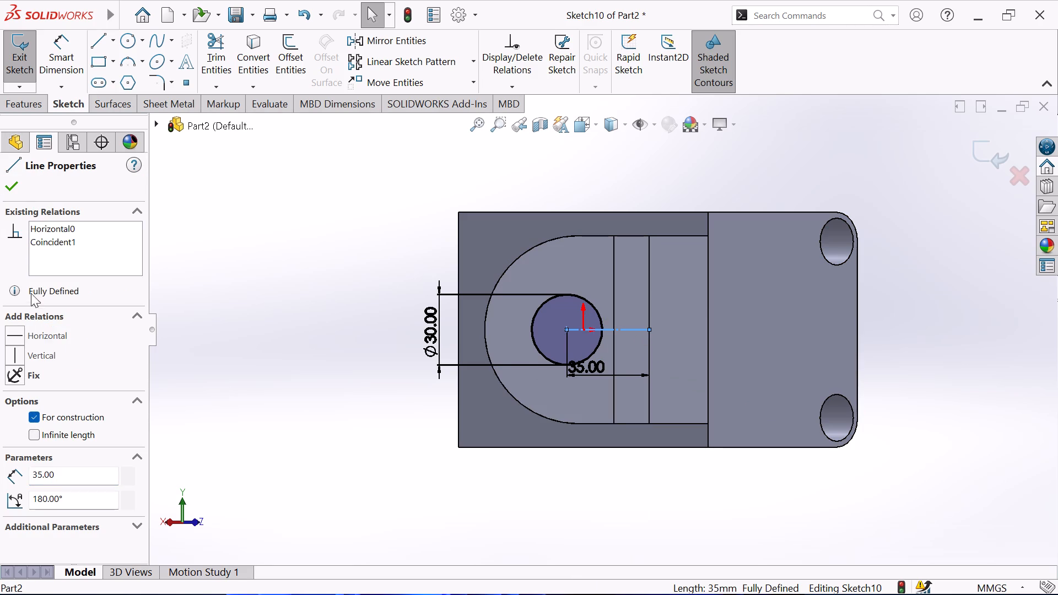
left_click(18, 191)
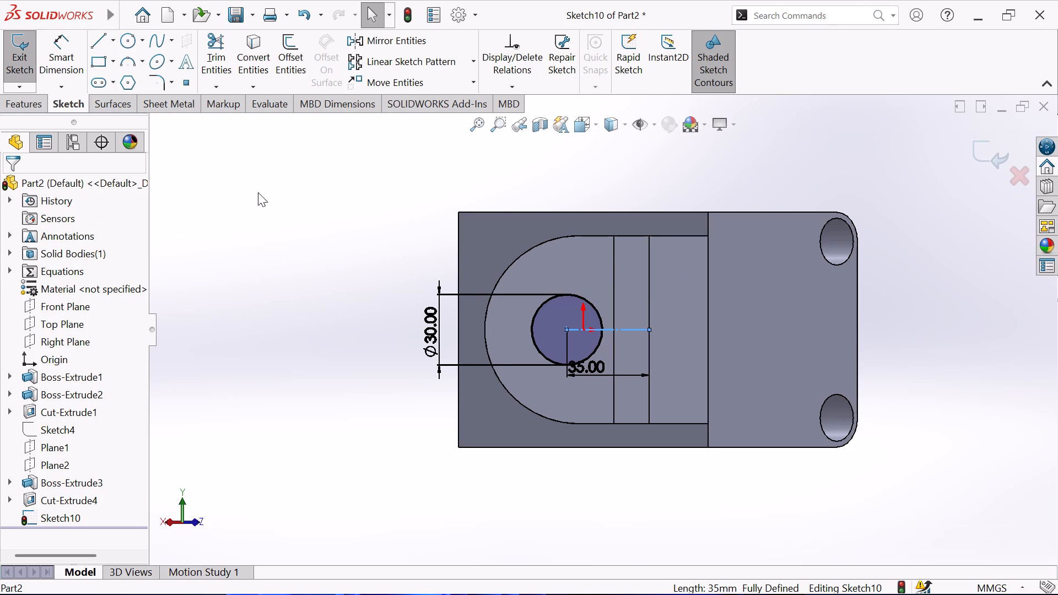
Cut-extrude the 30 mm circle Up To Next to make a round hole through the angled boss.
middle_click_drag(272, 197, 361, 186)
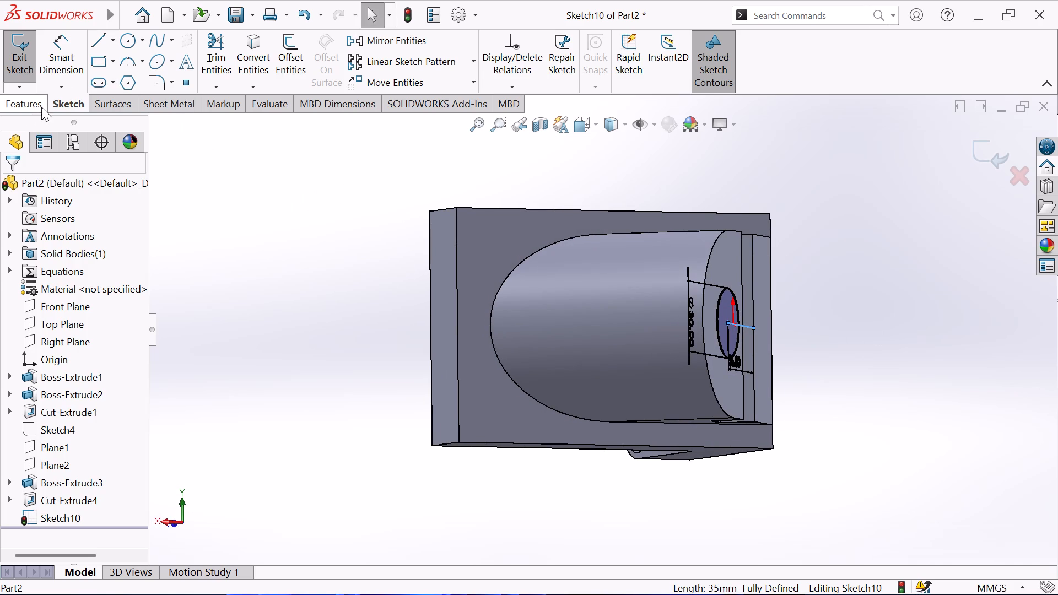
left_click(28, 109)
left_click(236, 52)
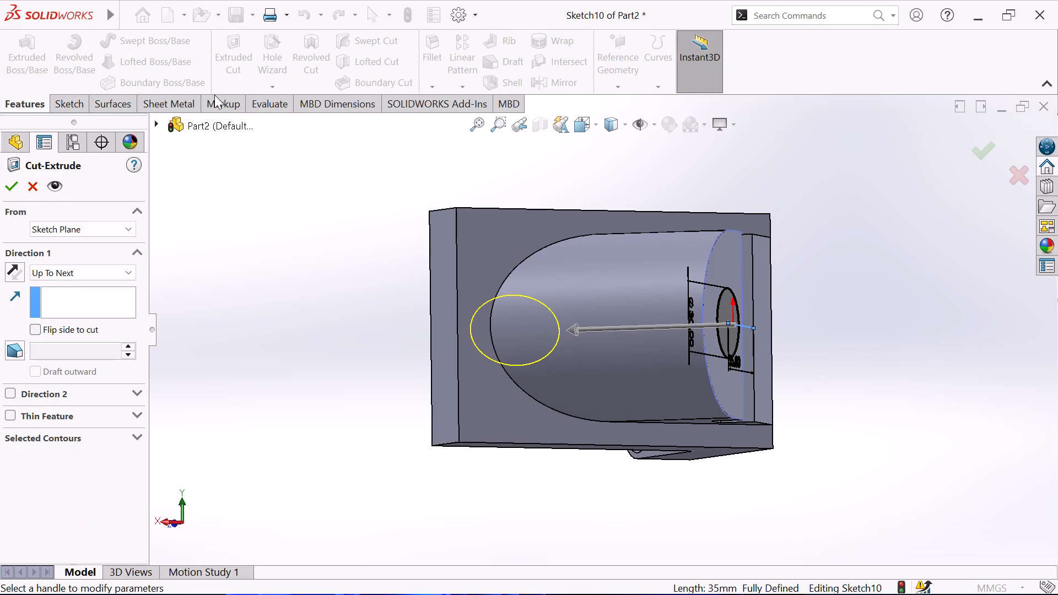
middle_click_drag(235, 256, 280, 221)
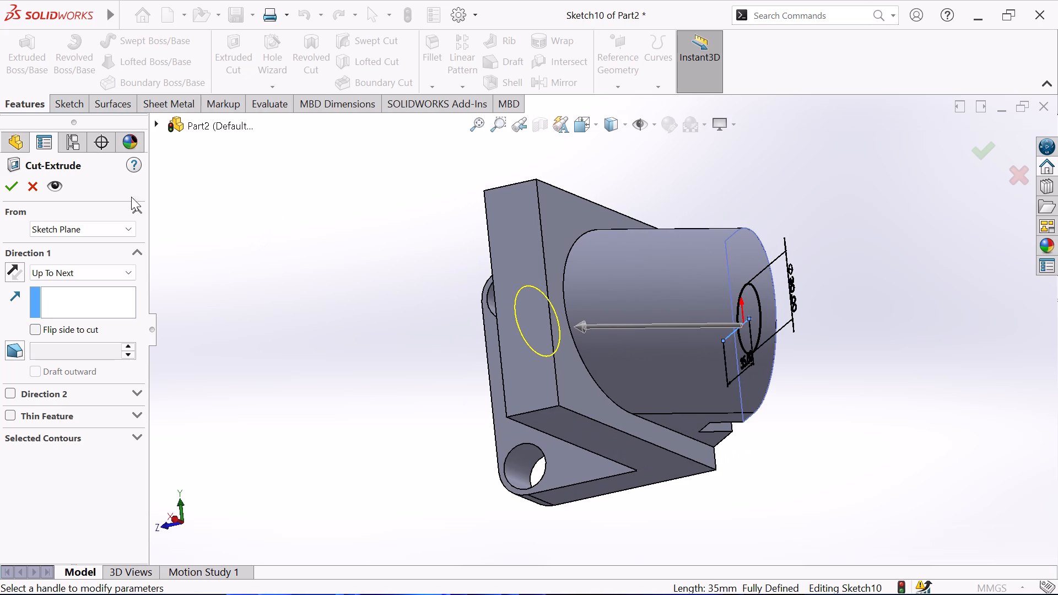
left_click(15, 188)
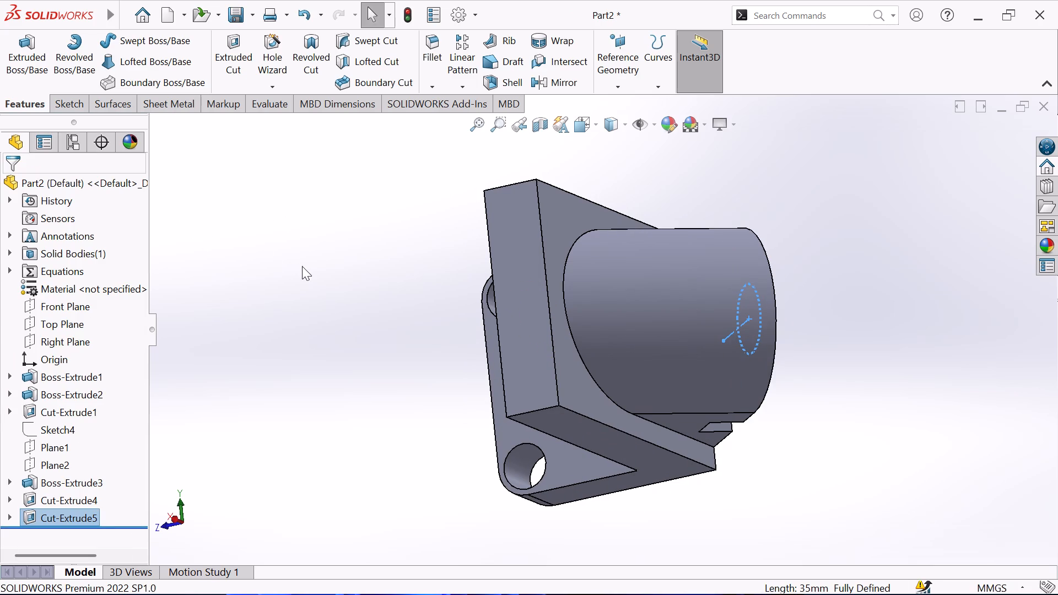
key("Escape")
middle_click_drag(343, 242, 201, 265)
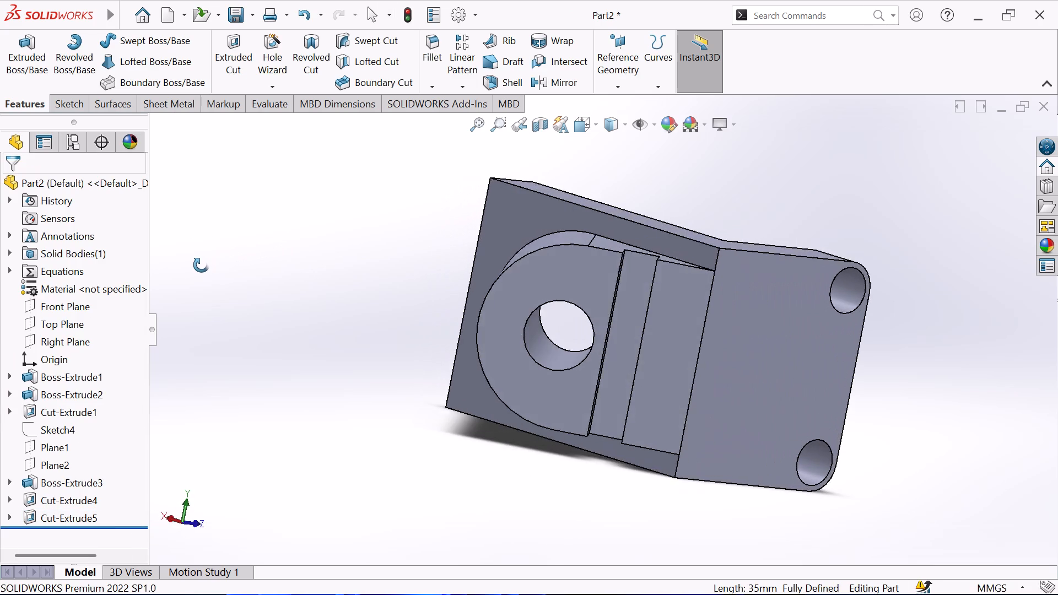
middle_click_drag(201, 265, 193, 265)
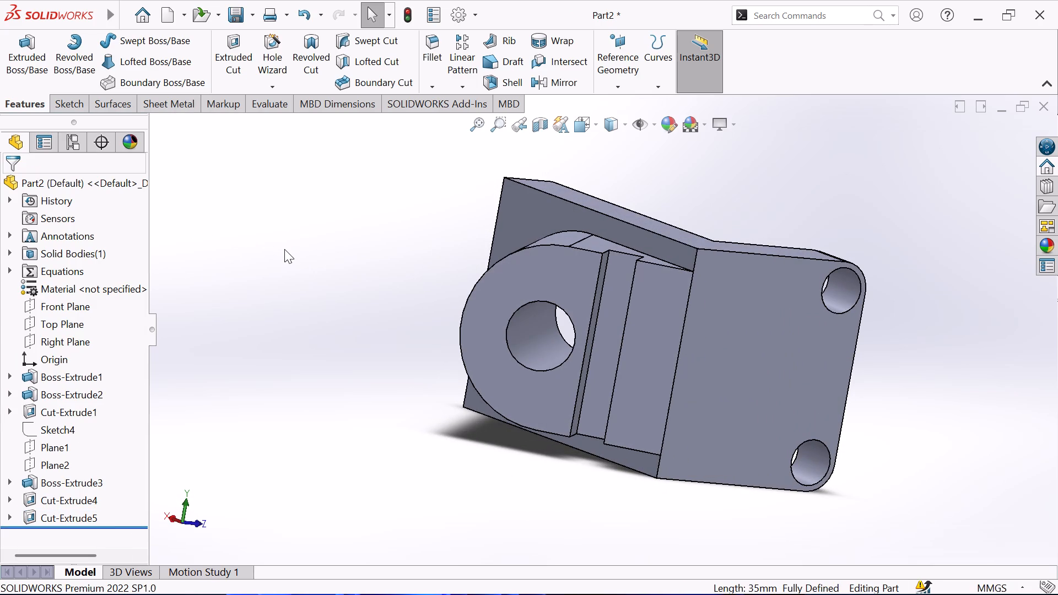
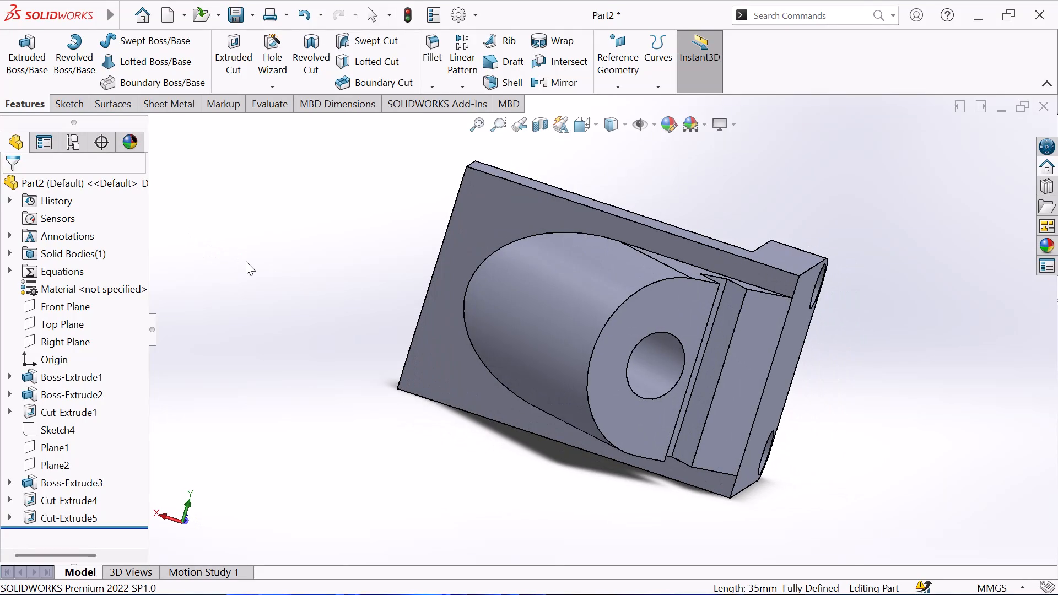
Sketch two vertically aligned circles, radii about 7.3 and 9.4 mm, near the outer corners of the 150 x 100 mm plate face.
left_click(429, 354)
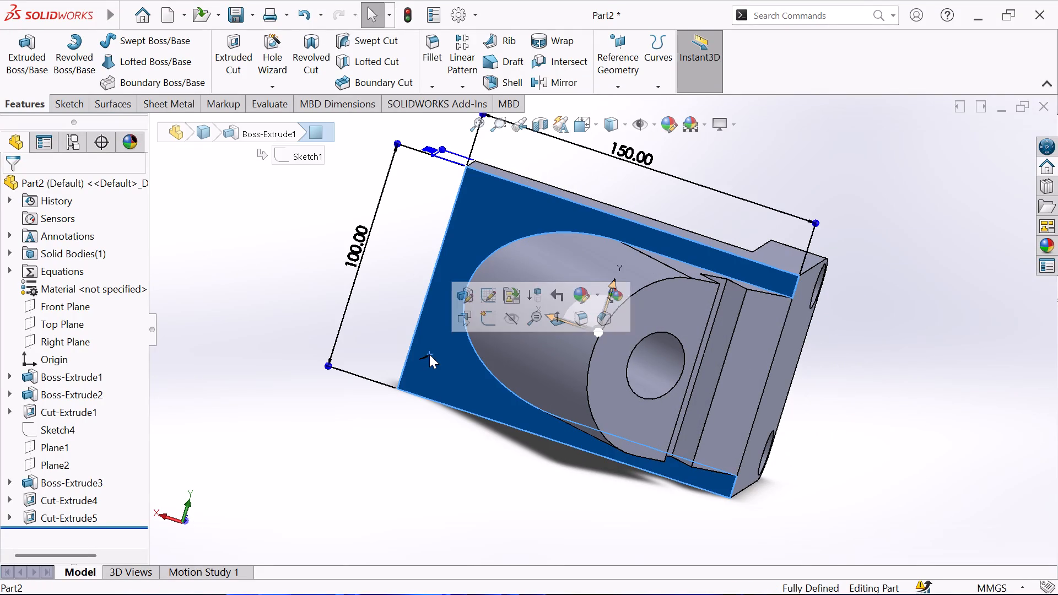
left_click(70, 99)
left_click(28, 50)
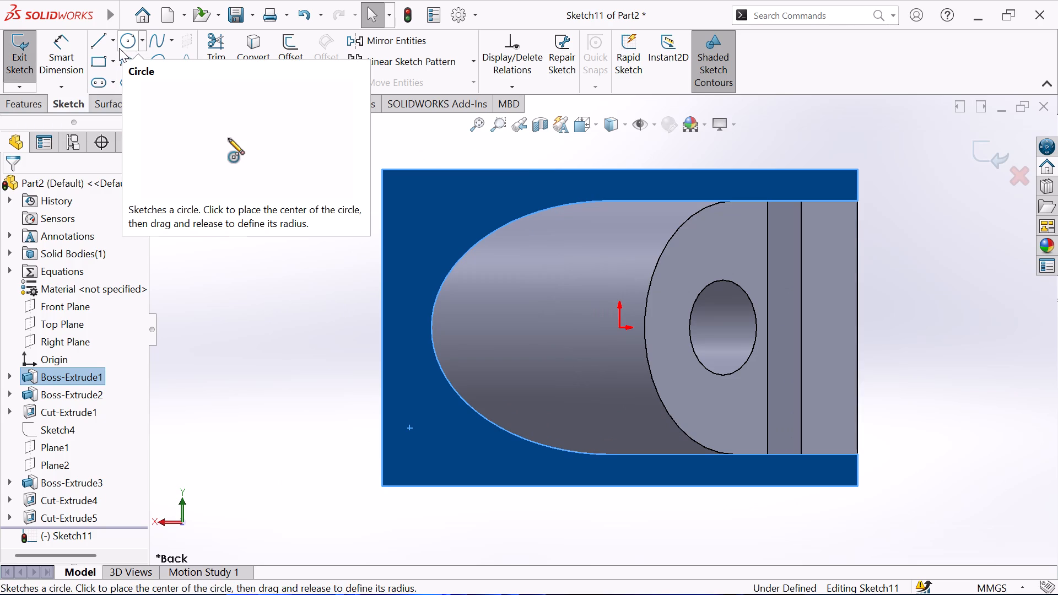
left_click(128, 35)
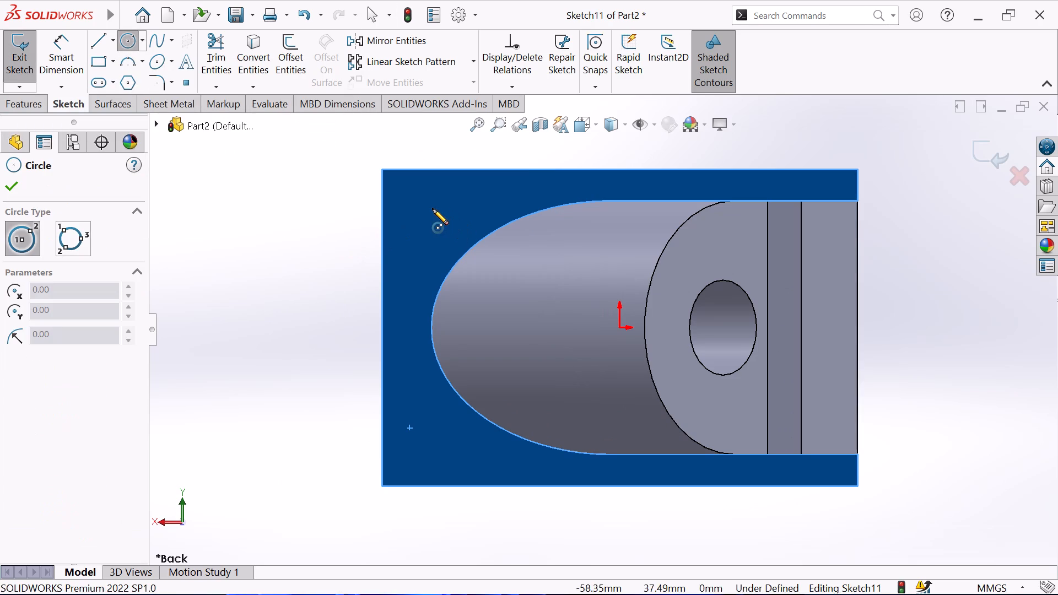
left_click(428, 218)
left_click(429, 194)
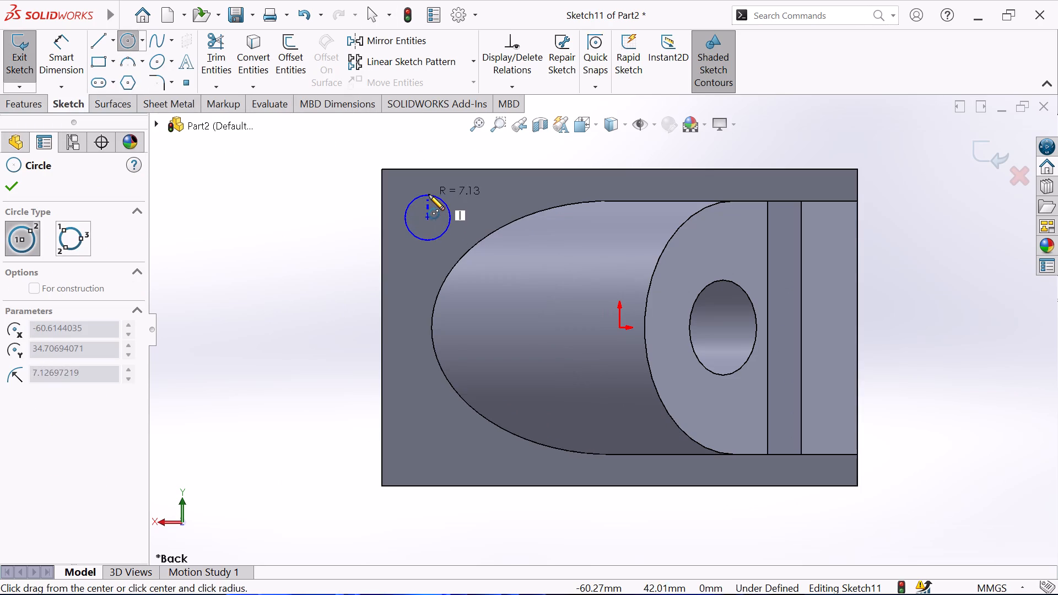
left_click(428, 451)
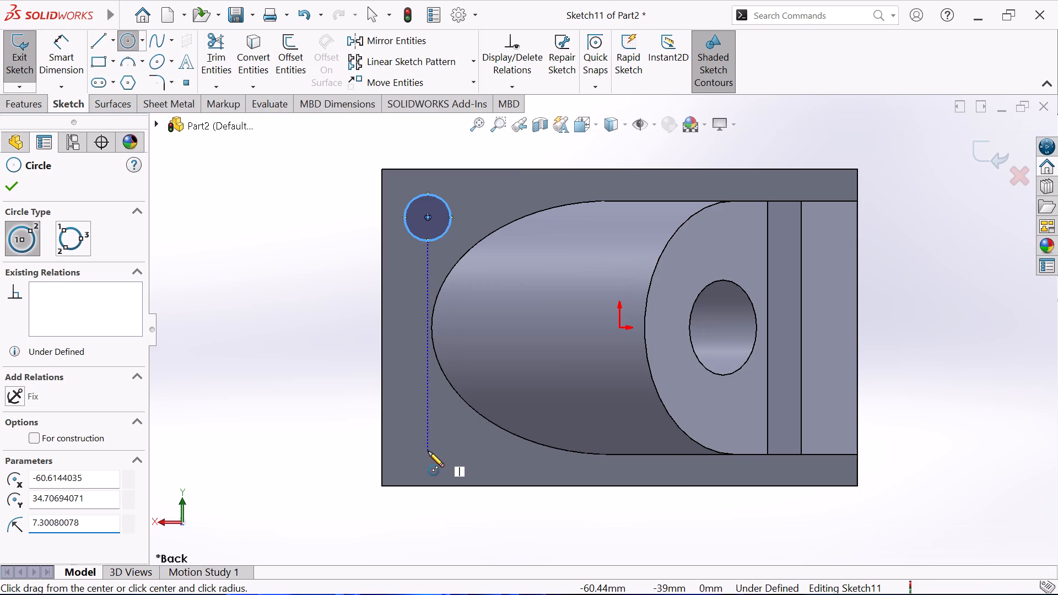
left_click(427, 421)
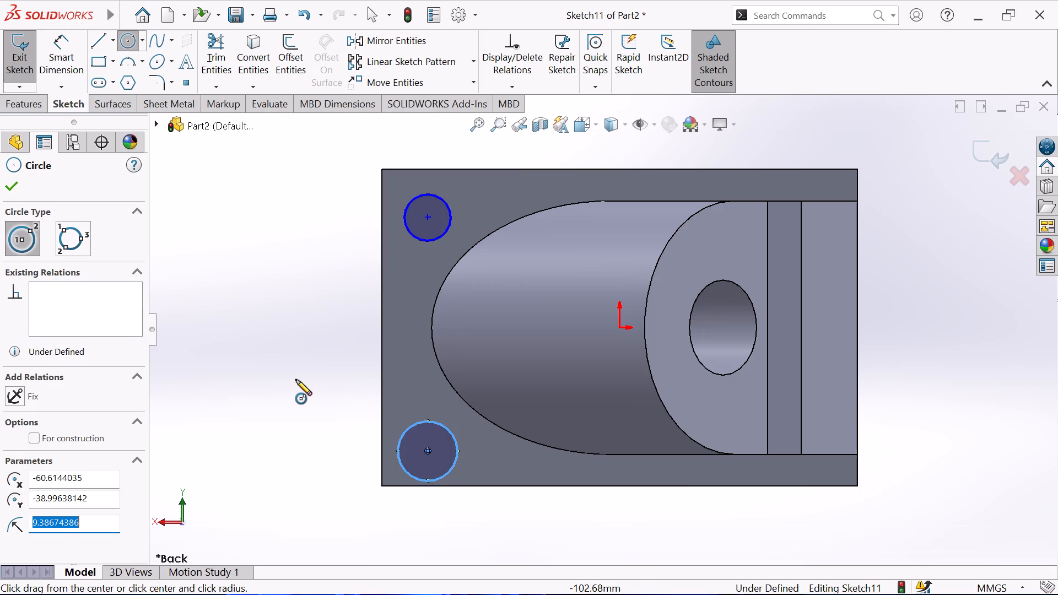
right_click(298, 377)
left_click(323, 385)
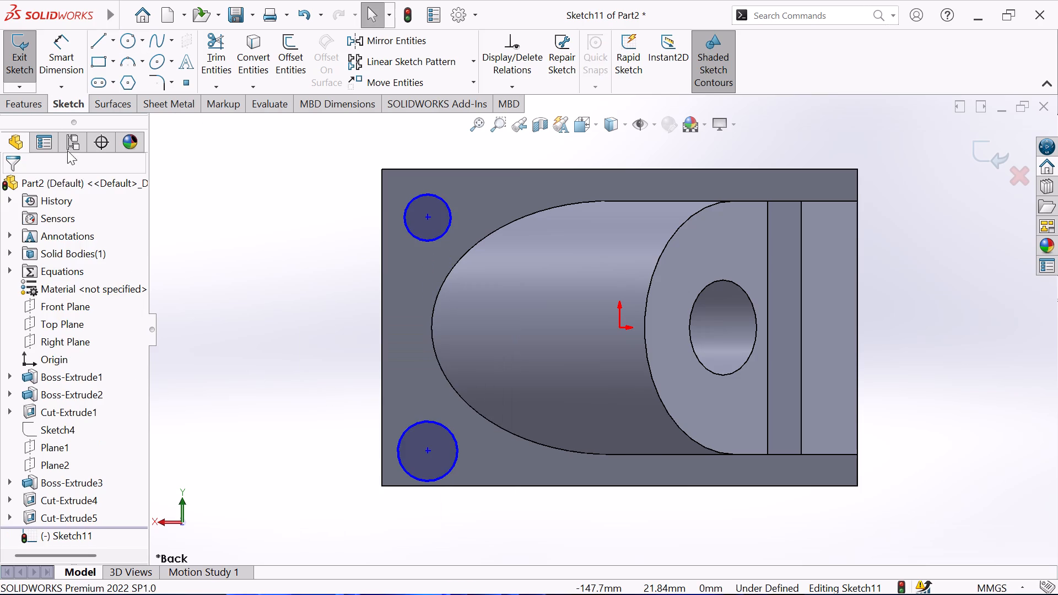
Draw a horizontal centerline about 131 mm long through the origin, extending past the plate's short edge between the circles.
left_click(115, 35)
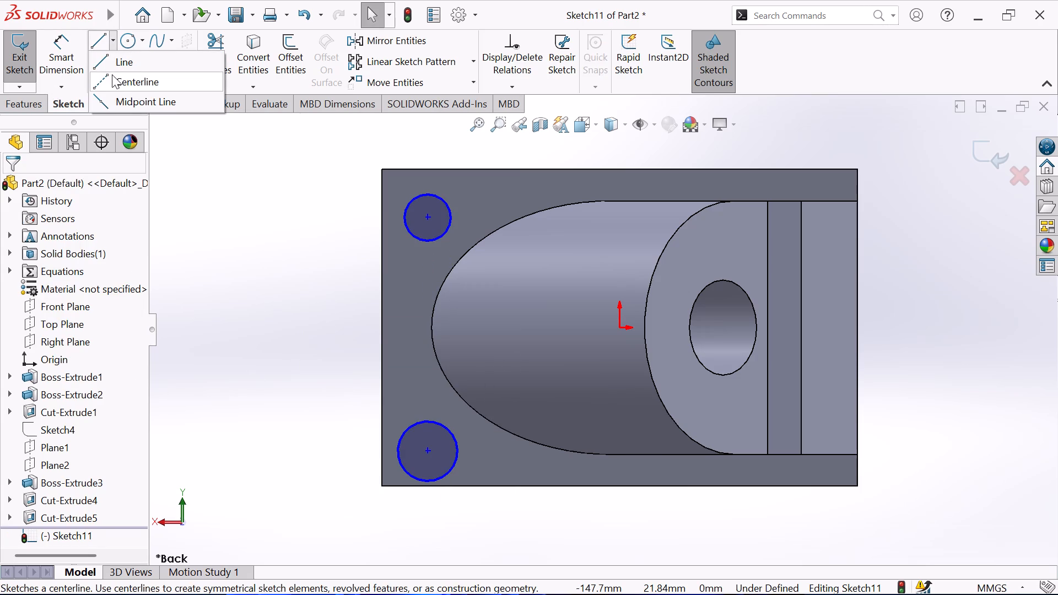
left_click(107, 82)
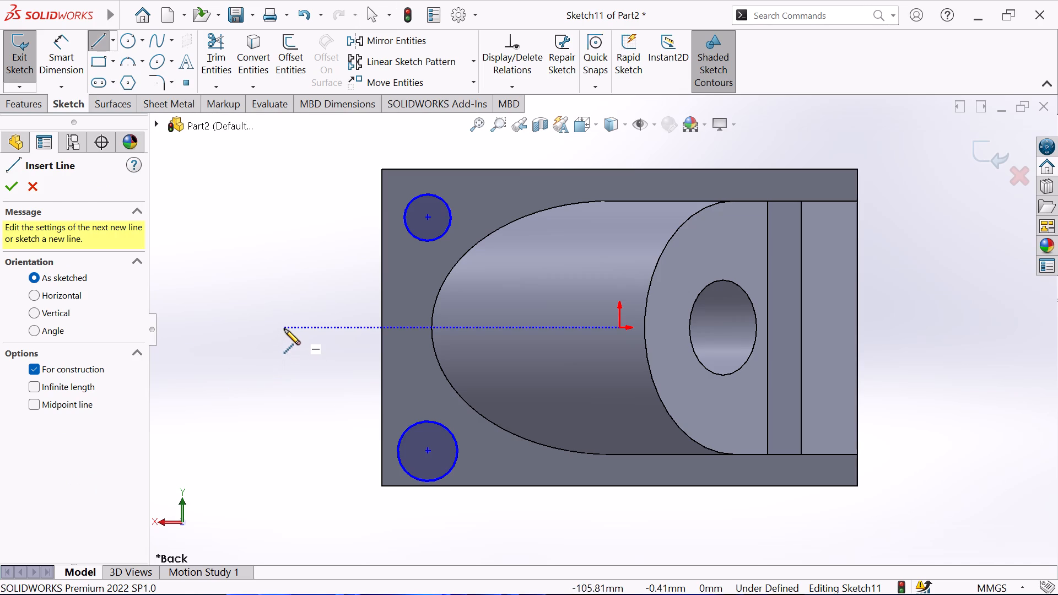
left_click(284, 329)
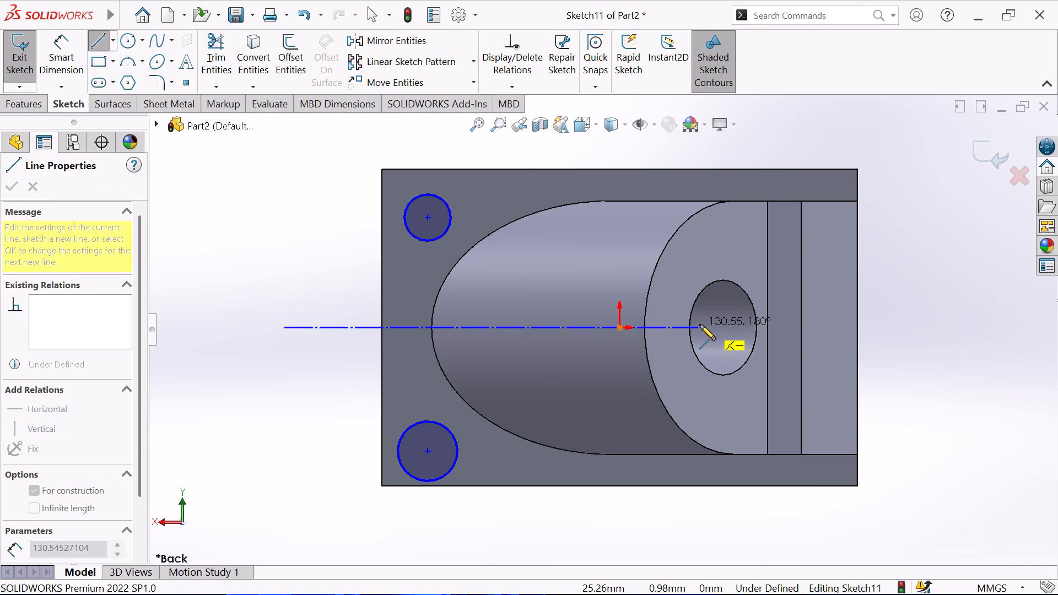
left_click(700, 324)
right_click(726, 323)
left_click(778, 341)
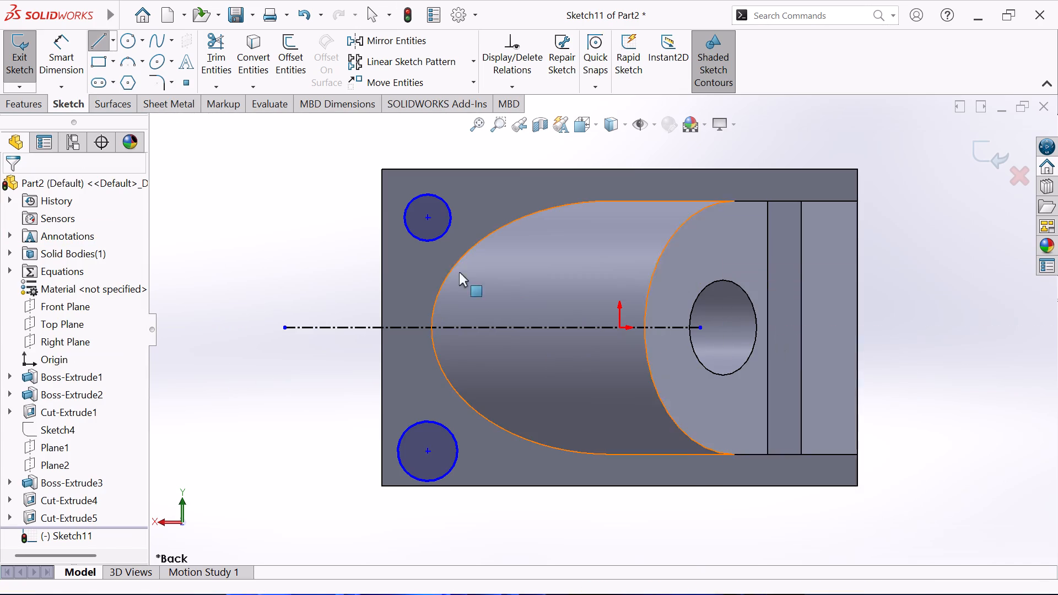
Make the two circle centres symmetric about the horizontal centerline.
left_click(428, 215)
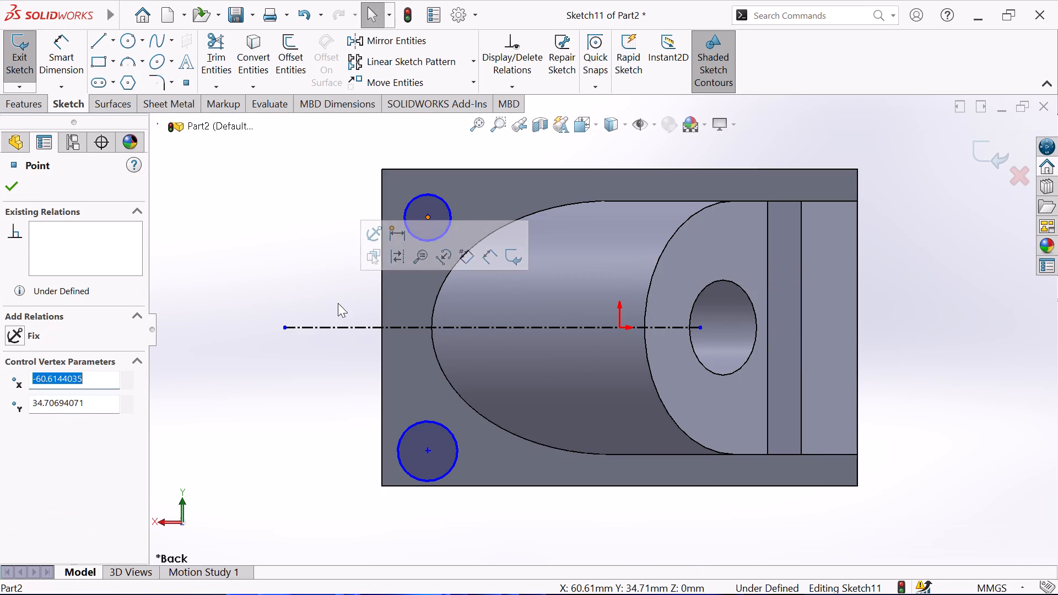
left_click(535, 87)
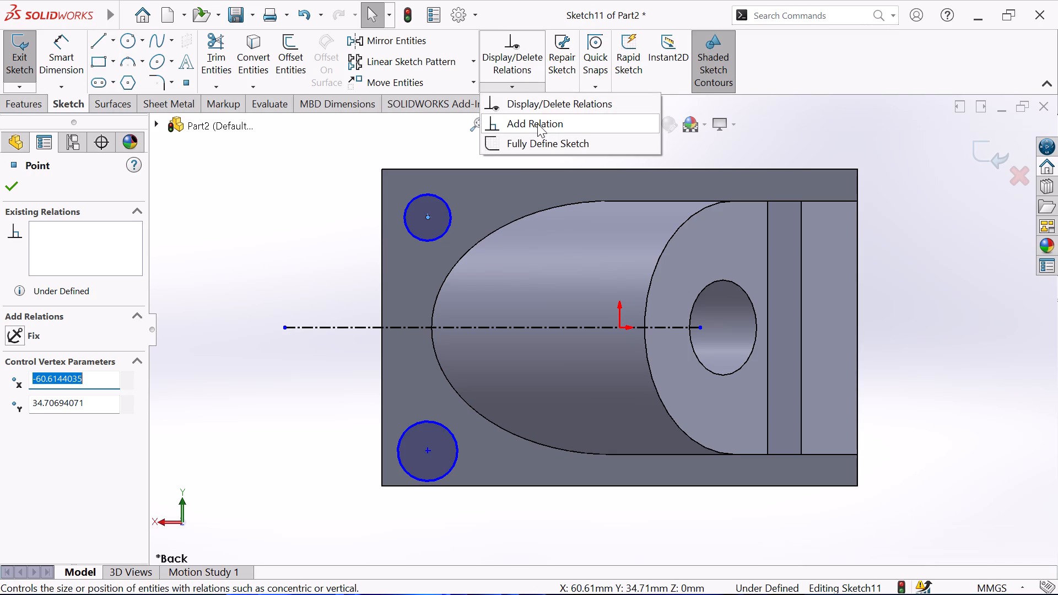
left_click(537, 123)
left_click(358, 325)
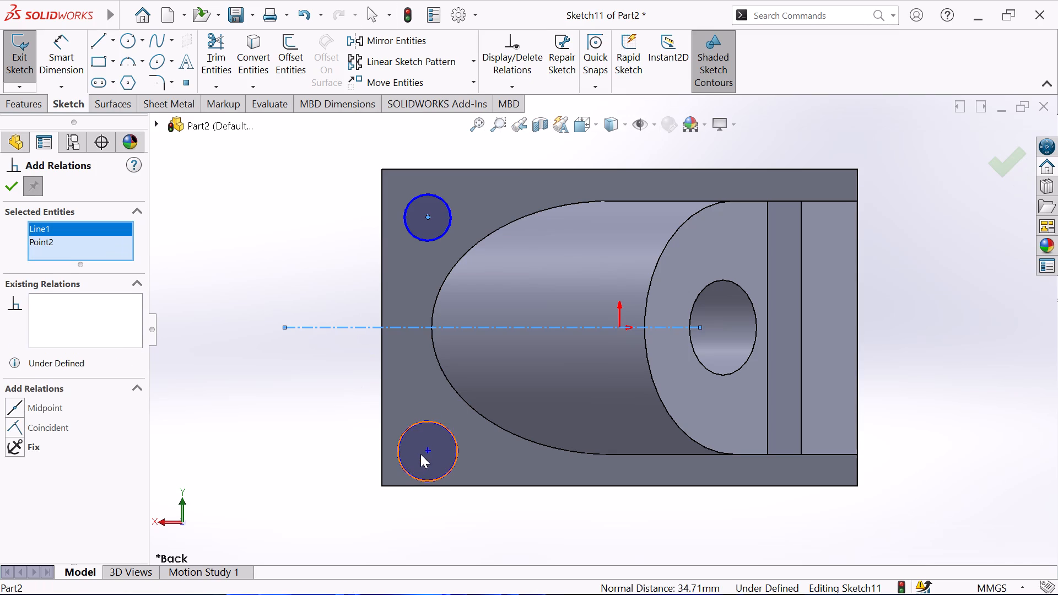
left_click(428, 448)
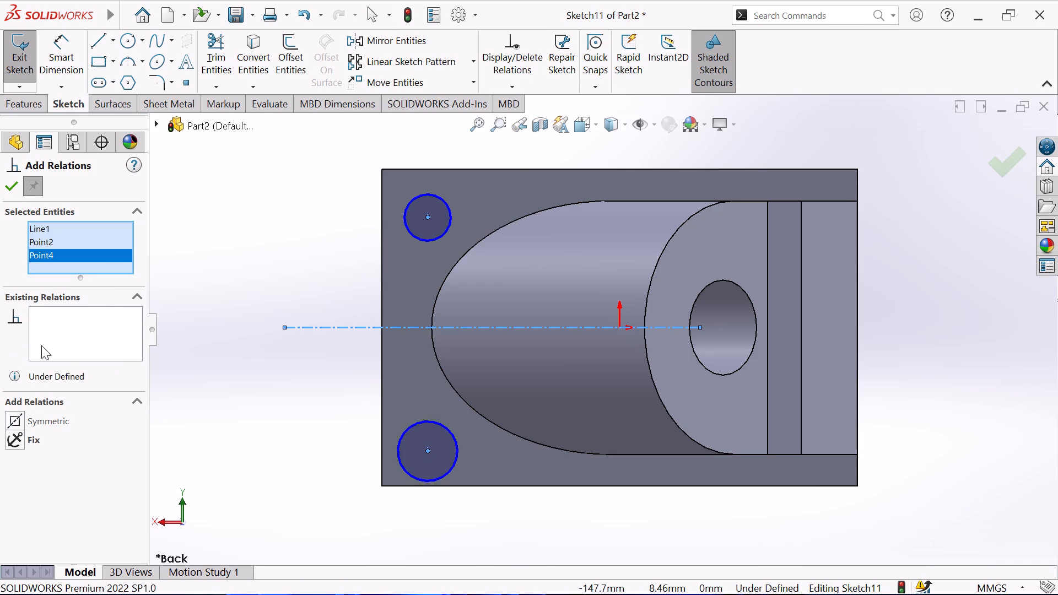
left_click(14, 421)
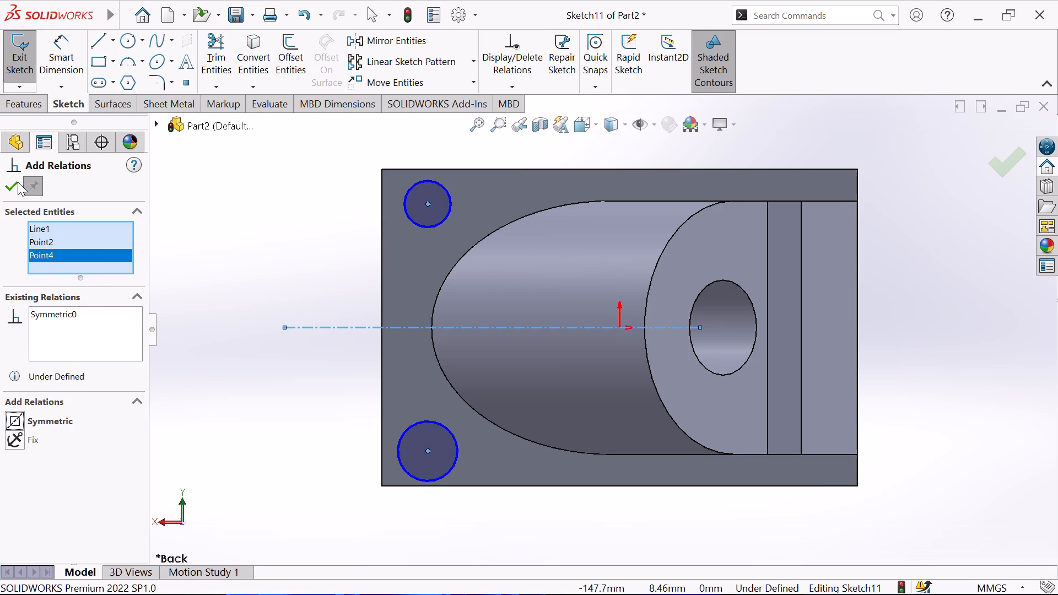
left_click(18, 182)
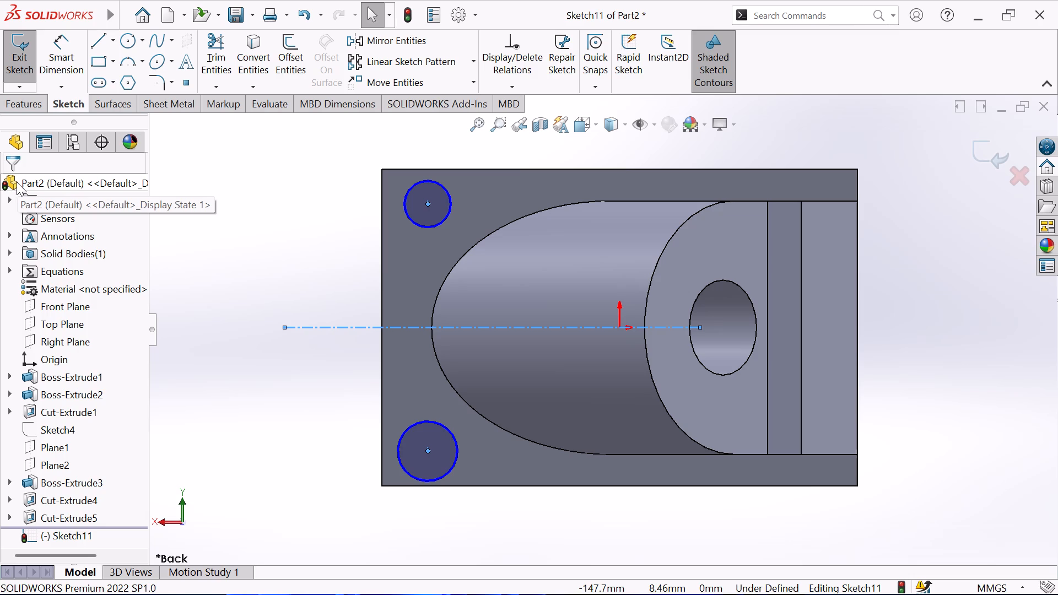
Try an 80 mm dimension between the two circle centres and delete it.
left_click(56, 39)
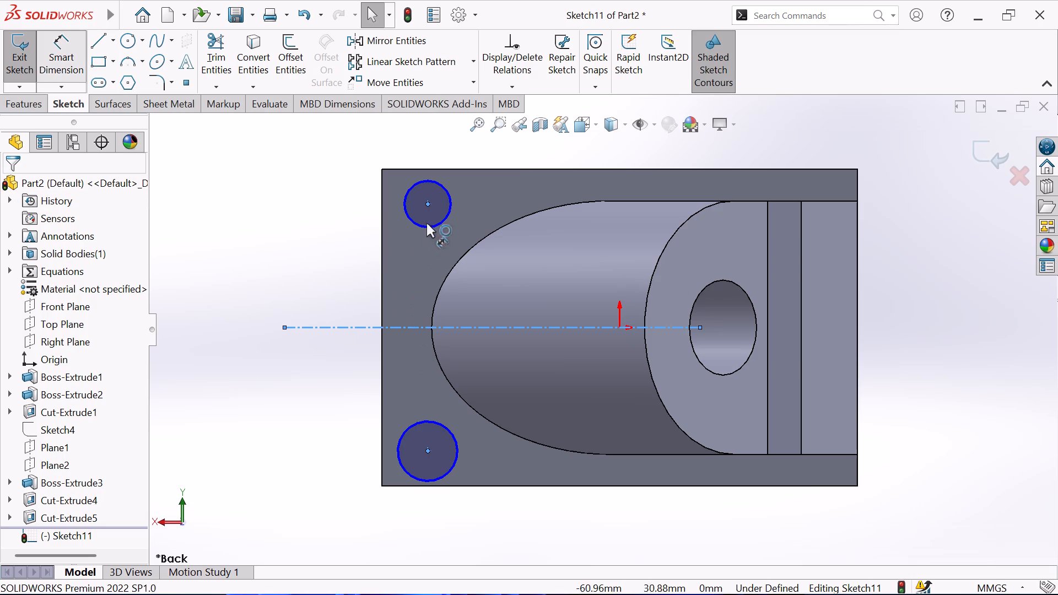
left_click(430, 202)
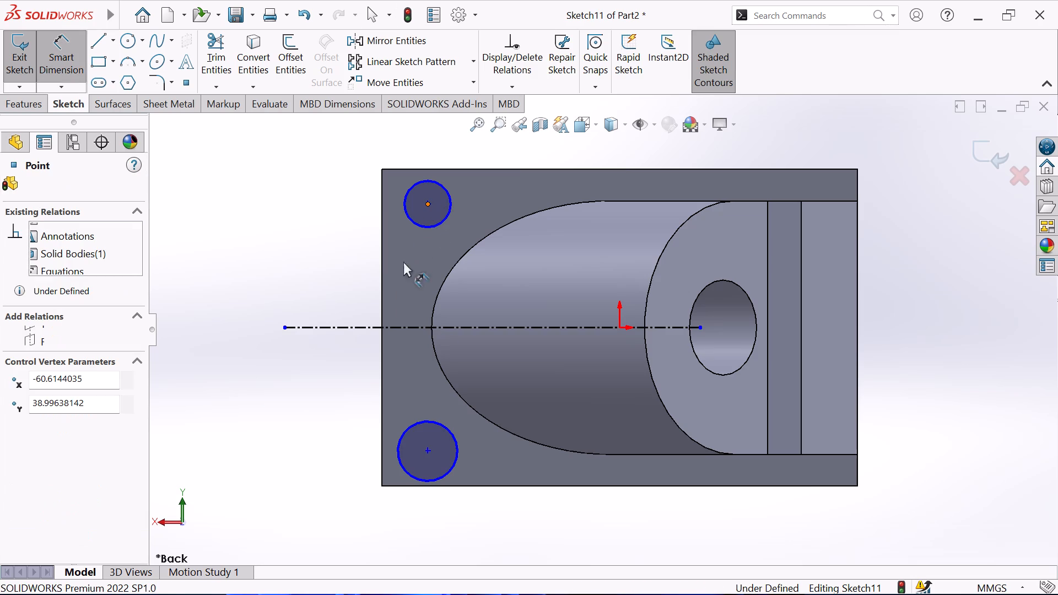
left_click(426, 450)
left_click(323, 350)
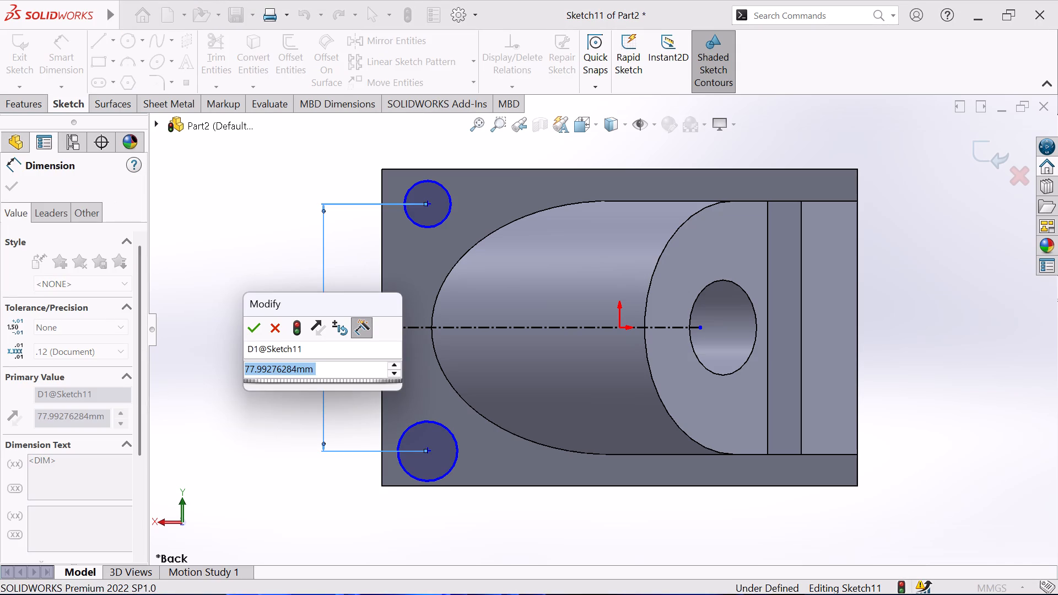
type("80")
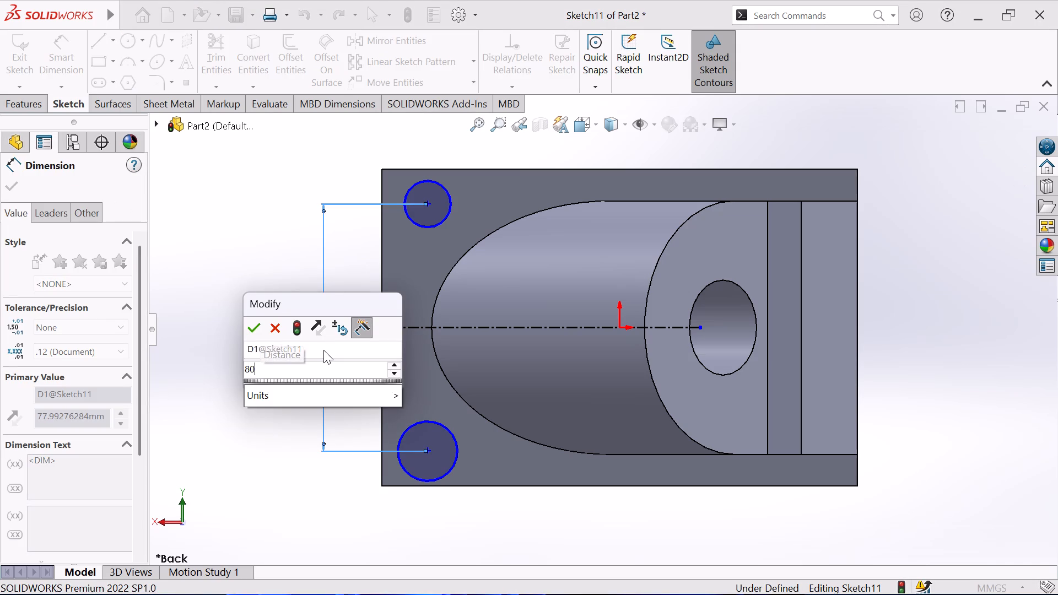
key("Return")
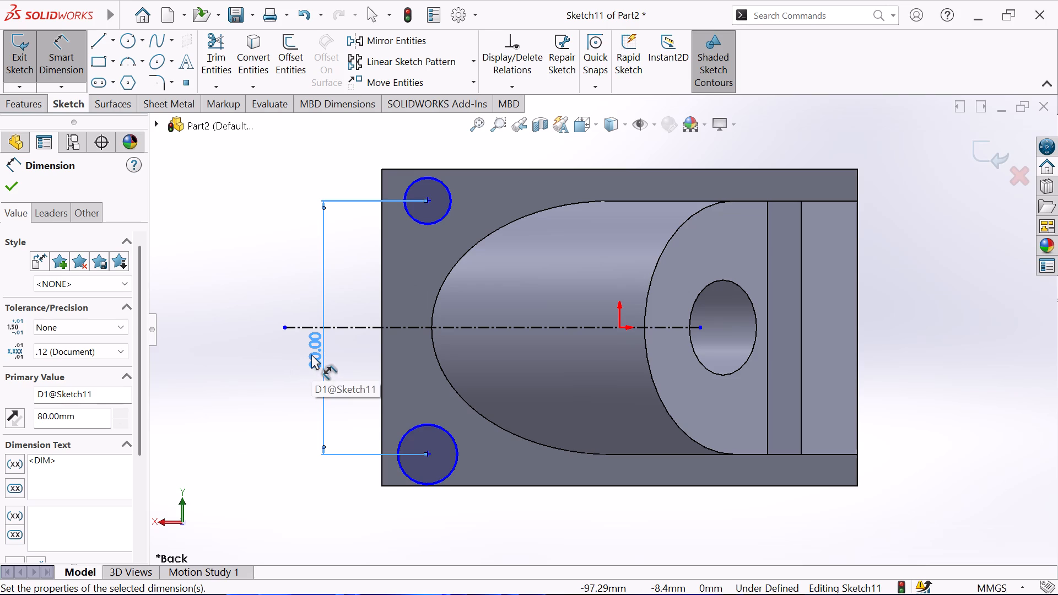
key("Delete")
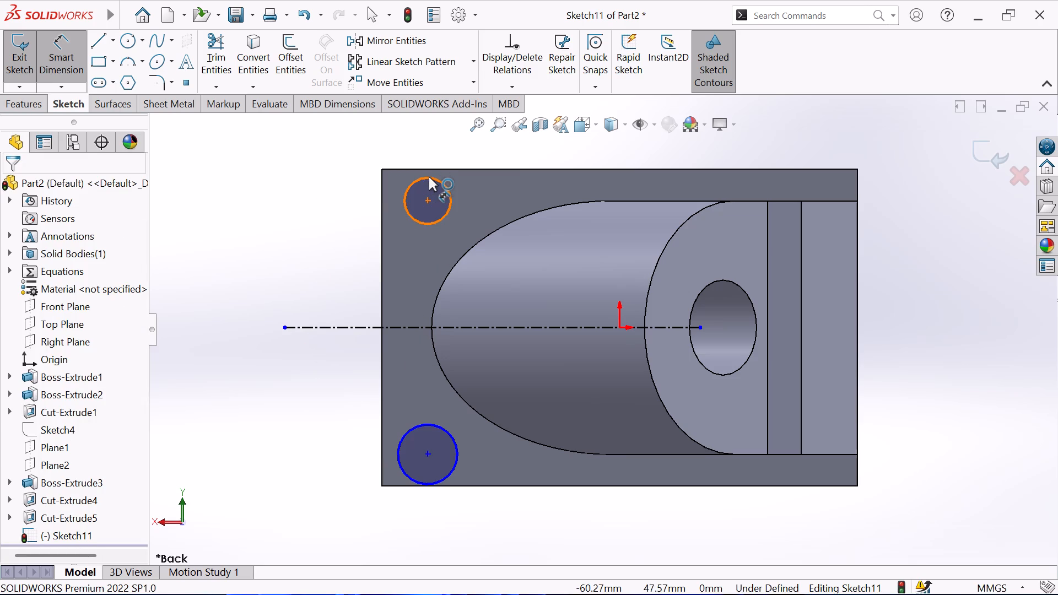
Dimension the diameters of both corner circles to 20 mm.
left_click(407, 215)
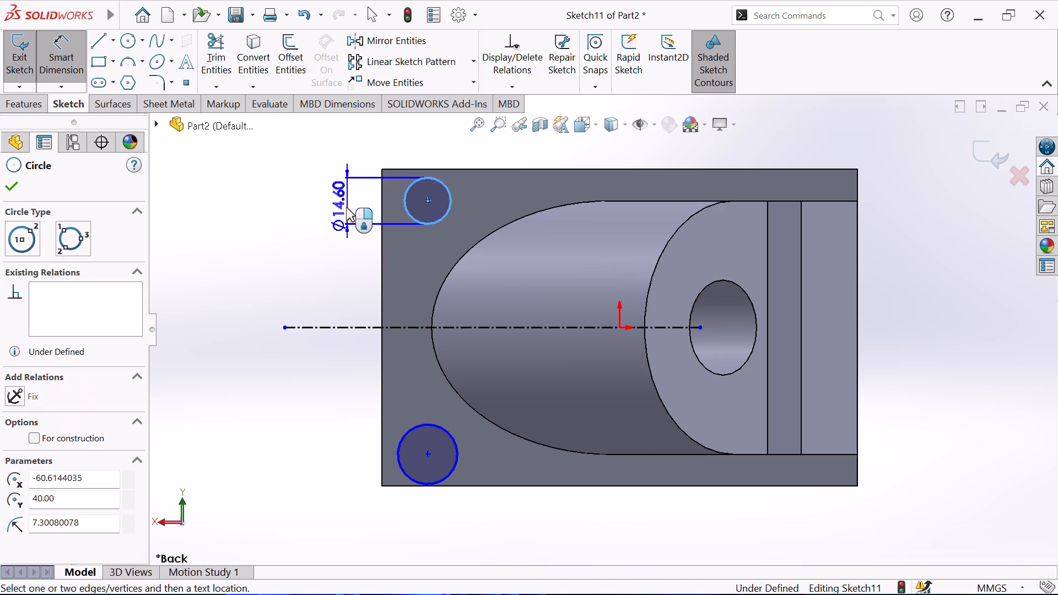
left_click(344, 207)
type("20")
key("Return")
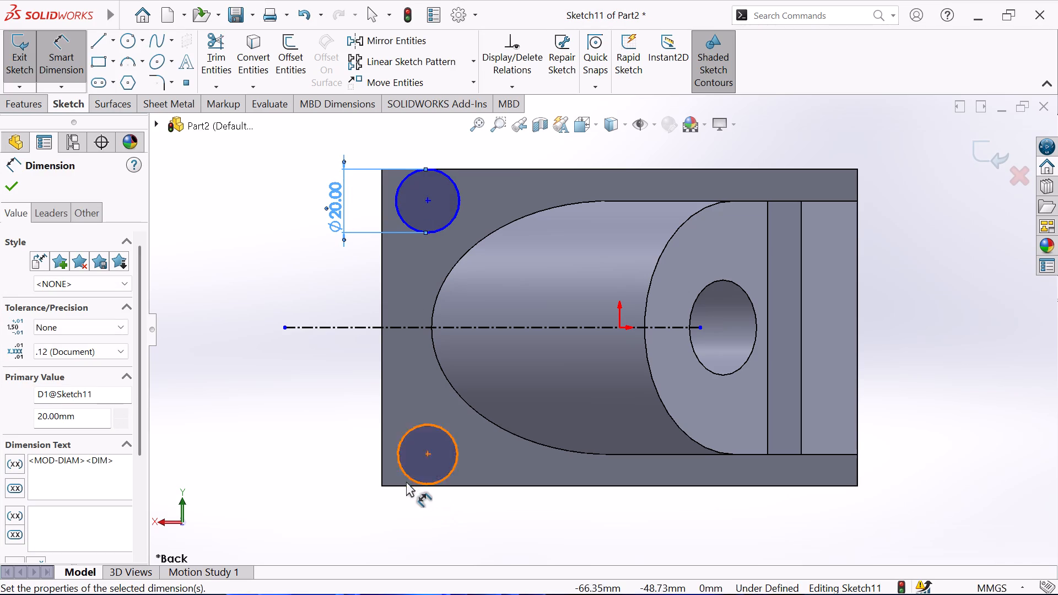
left_click(407, 477)
left_click(312, 441)
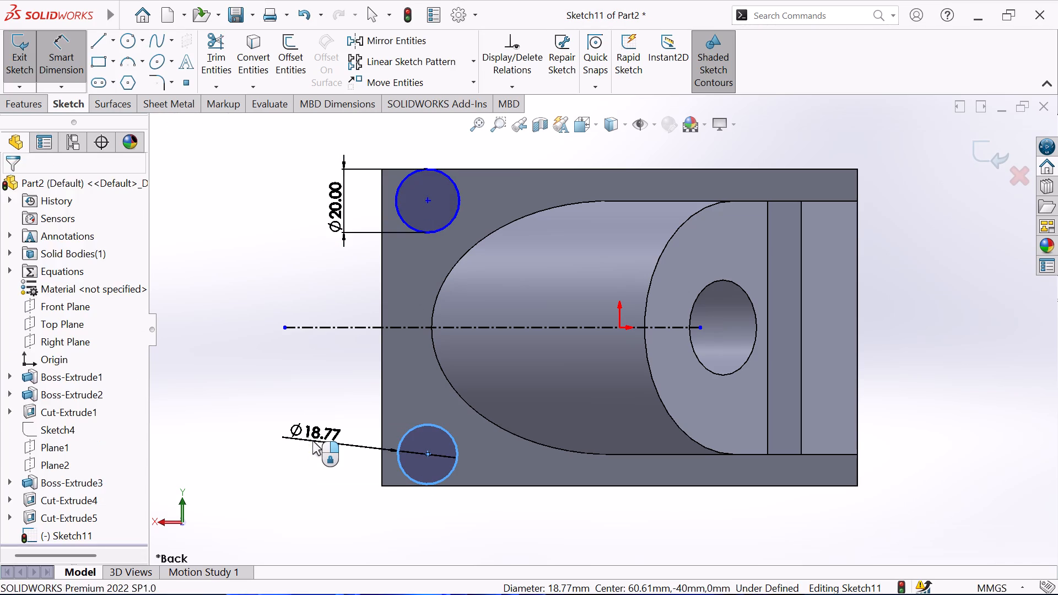
type("20")
key("Return")
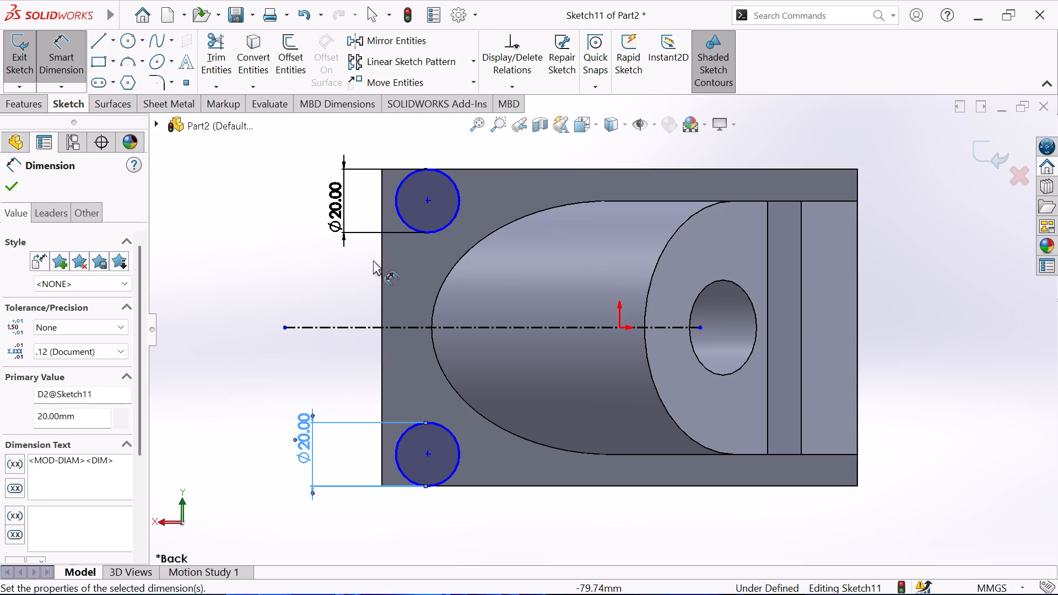
Dimension the vertical distance between the two circle centres to 60 mm.
left_click(425, 202)
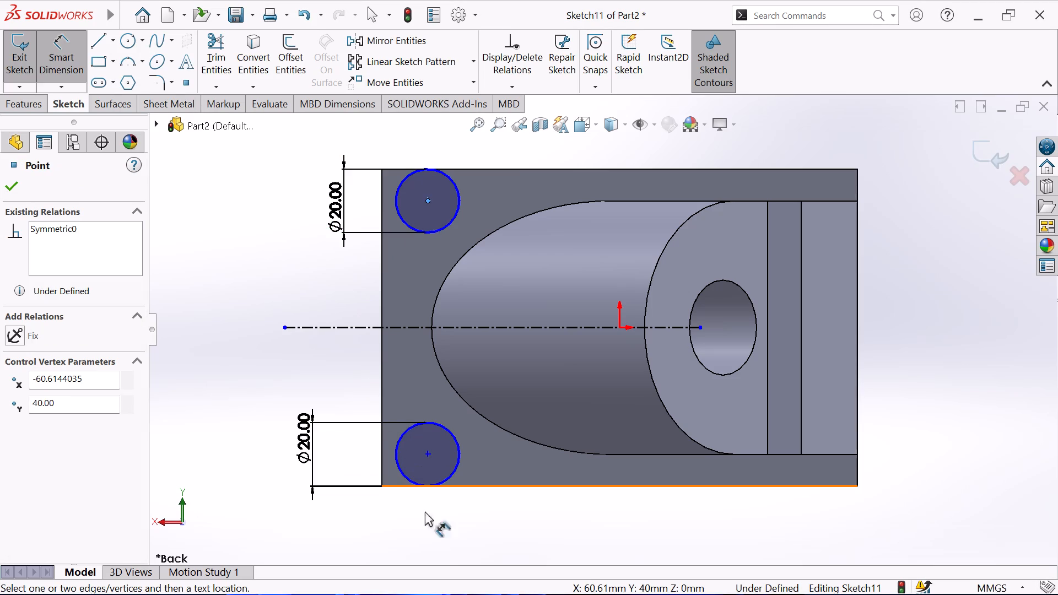
left_click(426, 457)
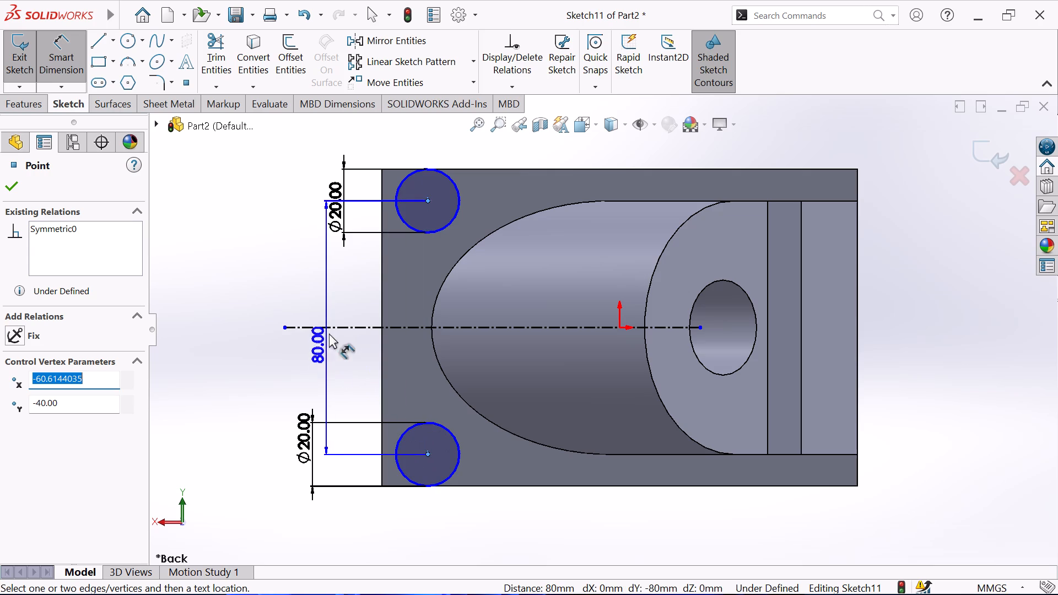
left_click(333, 302)
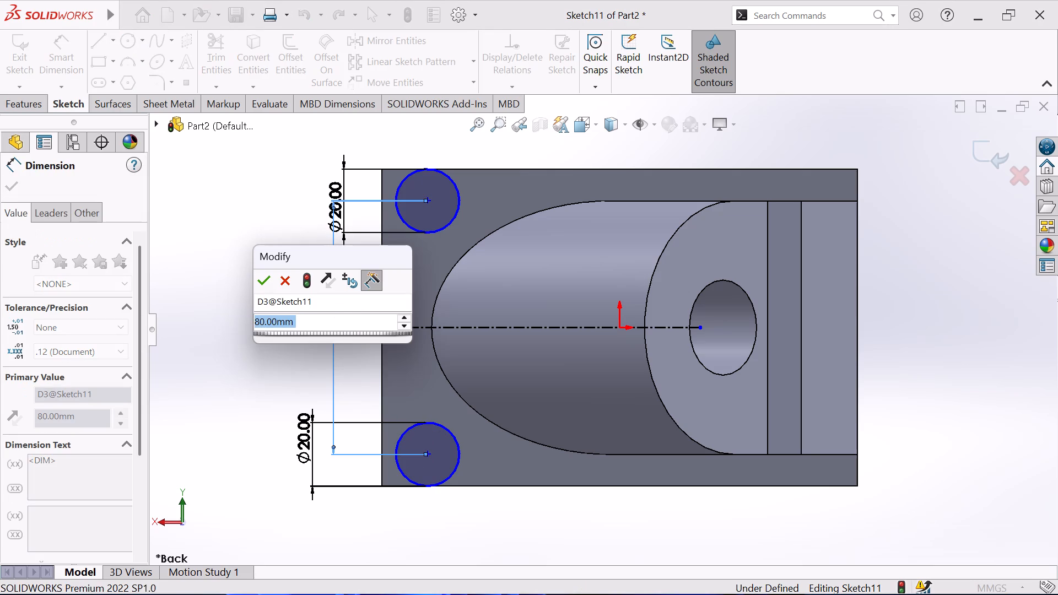
type("60")
key("Return")
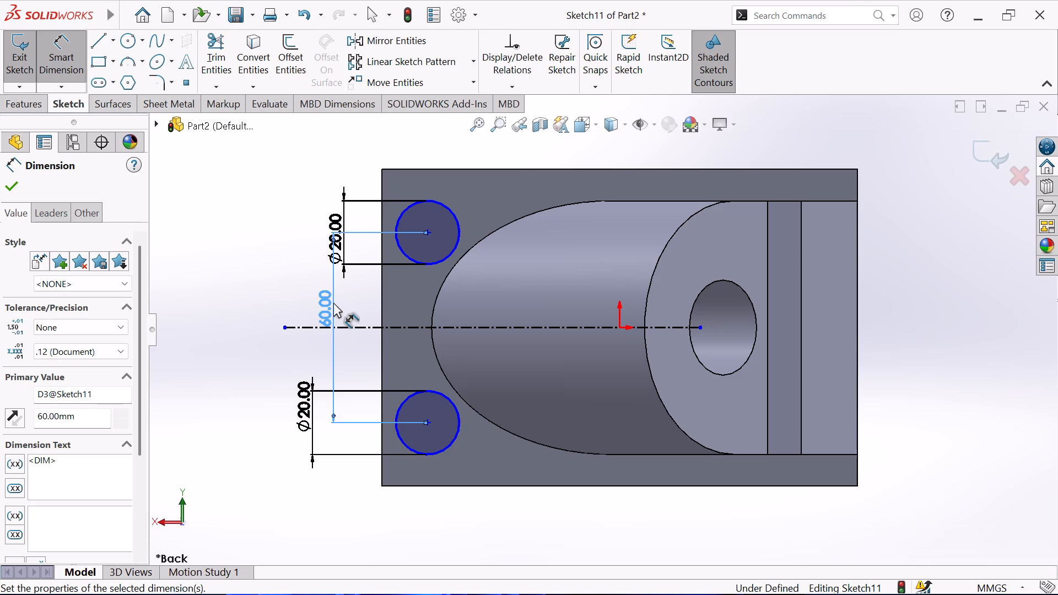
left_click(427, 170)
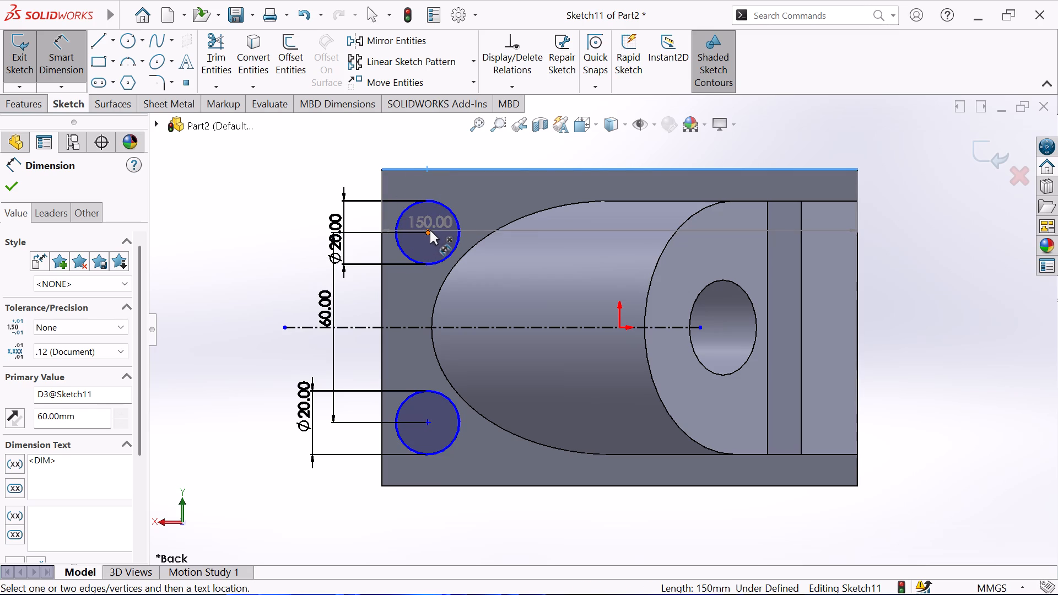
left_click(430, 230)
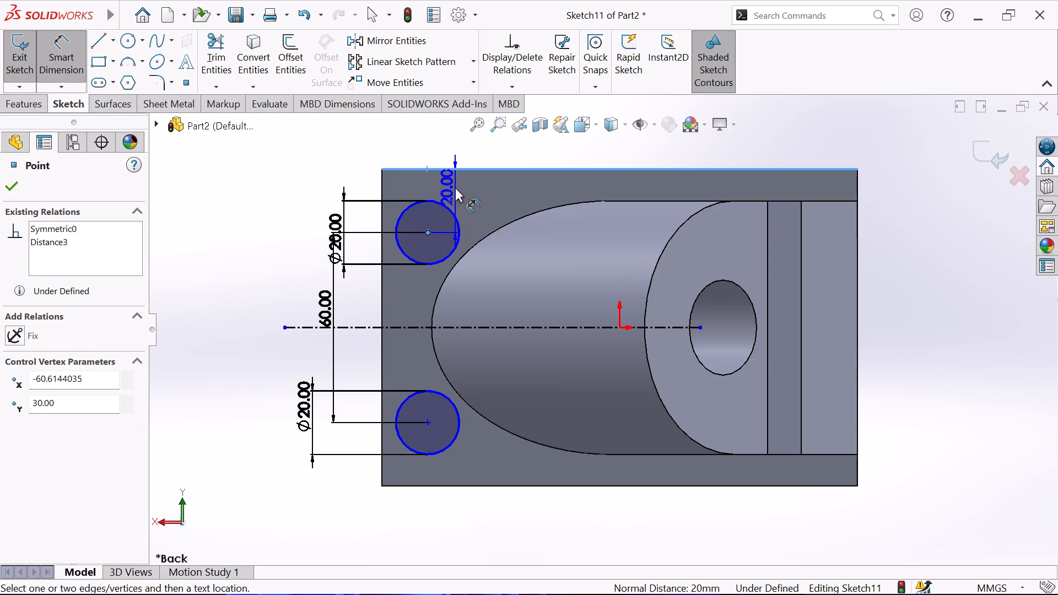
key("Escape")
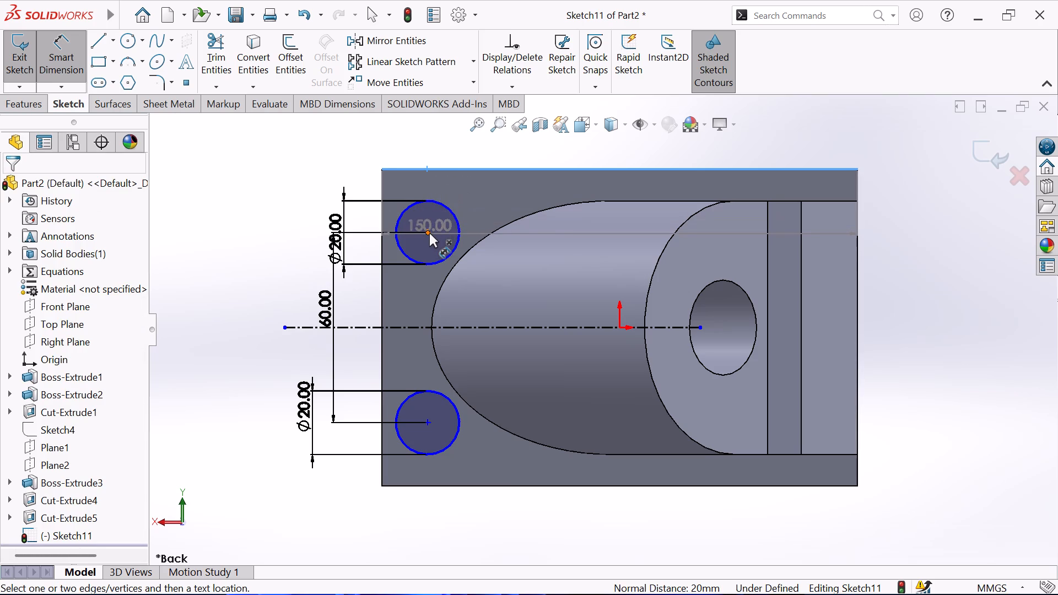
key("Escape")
Dimension the horizontal distance from the upper circle's centre to the plate's nearby short edge as 20 mm.
left_click(429, 232)
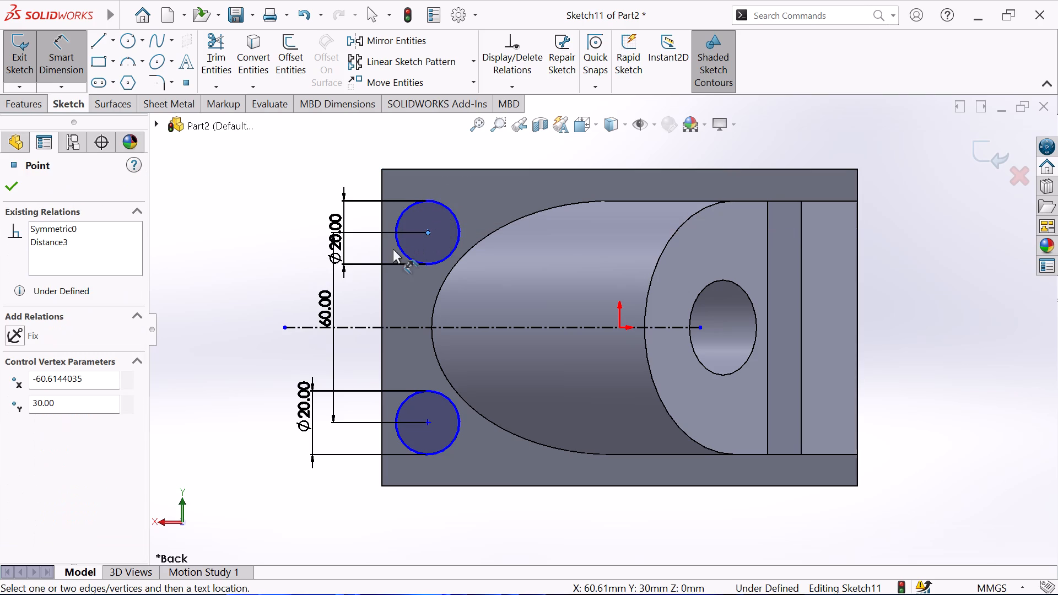
left_click(384, 241)
left_click(400, 286)
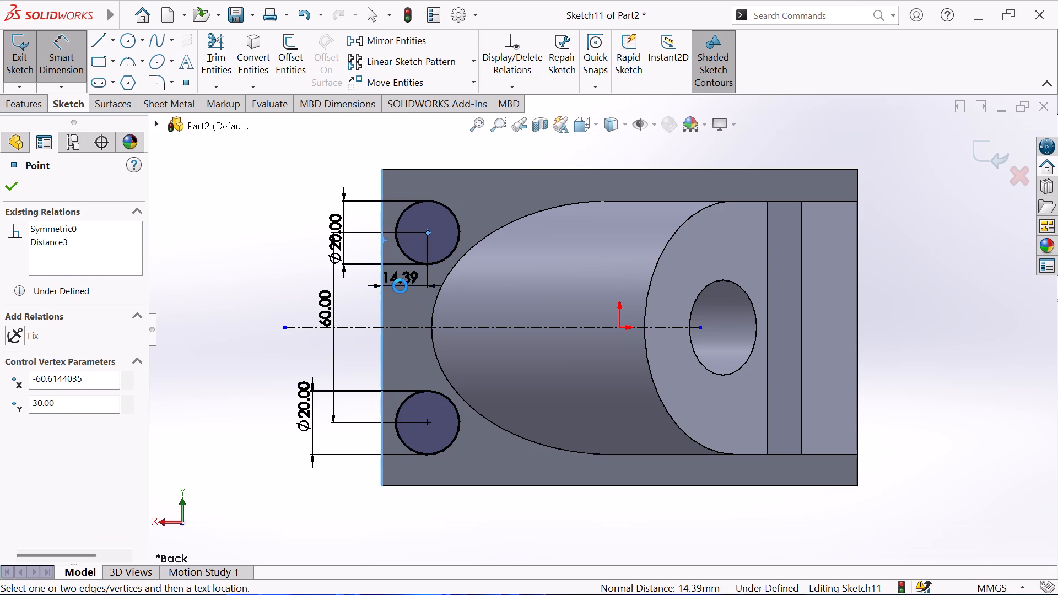
type("20")
key("Return")
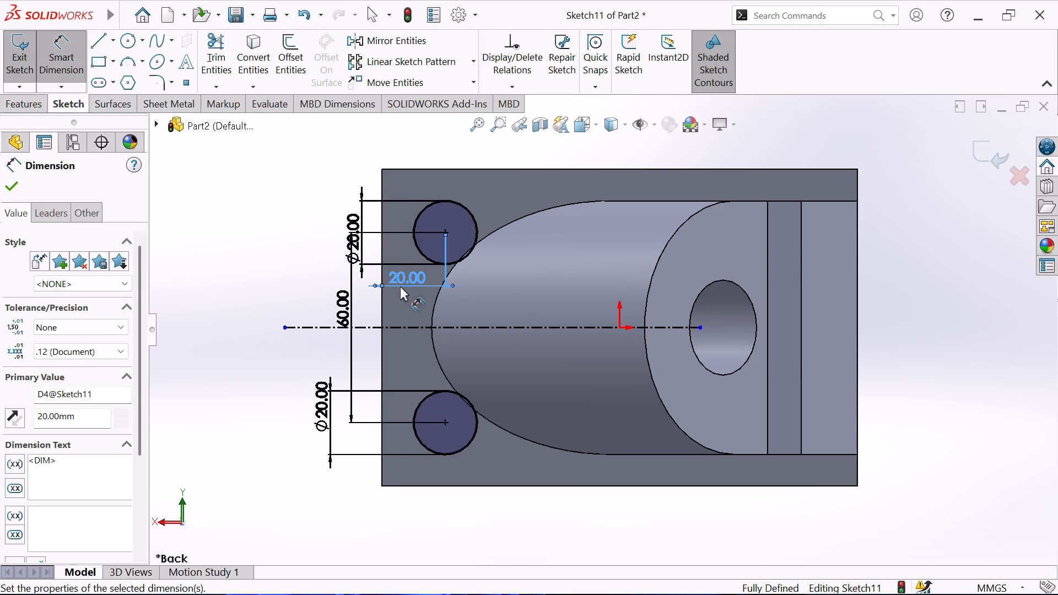
Set the distance between the upper circle's centre and the plate's short edge to 15 mm.
double_click(402, 282)
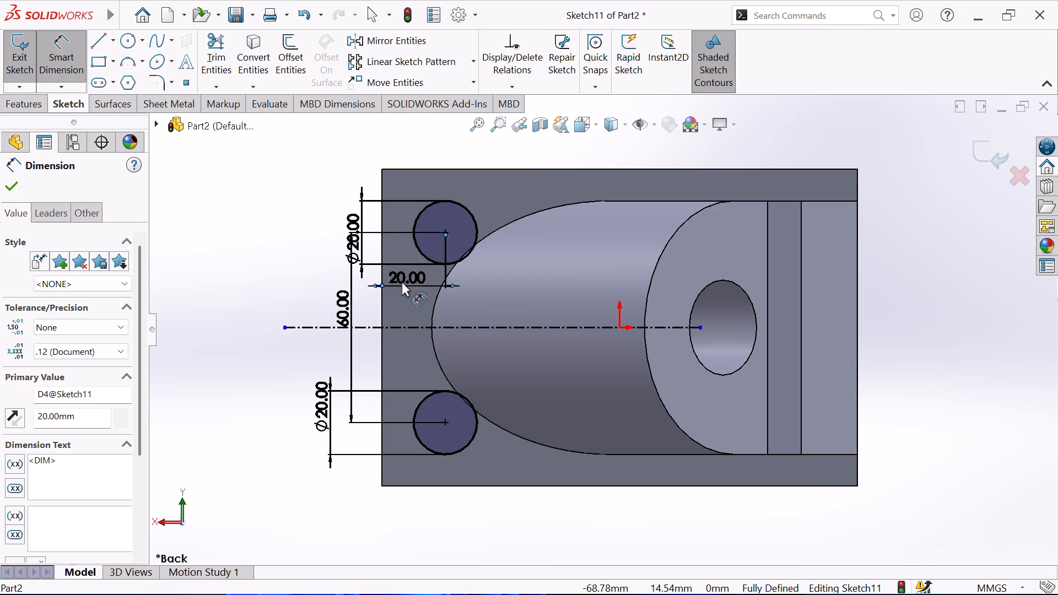
type("15")
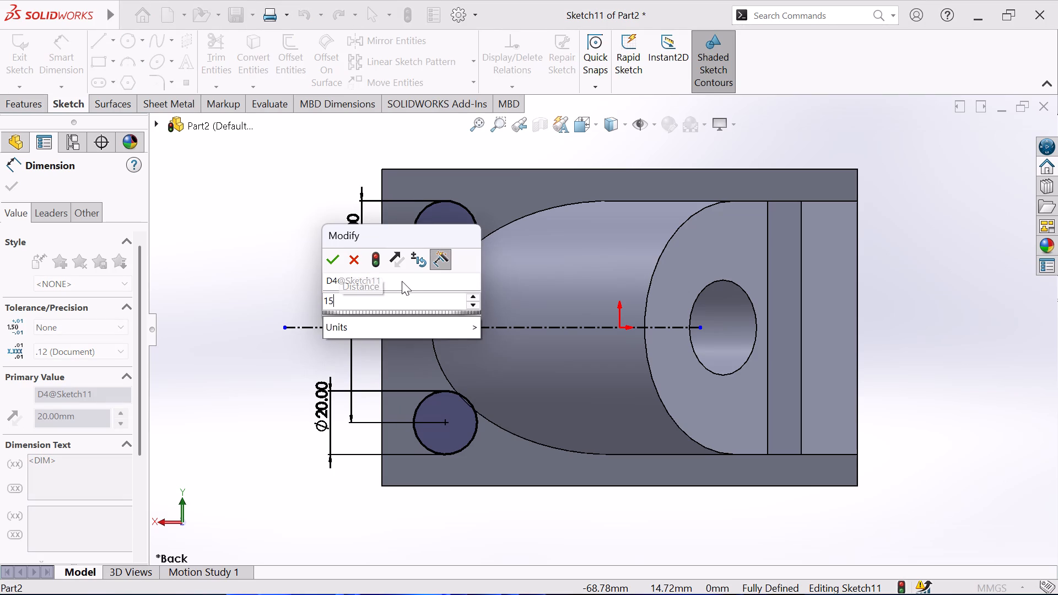
key("Return")
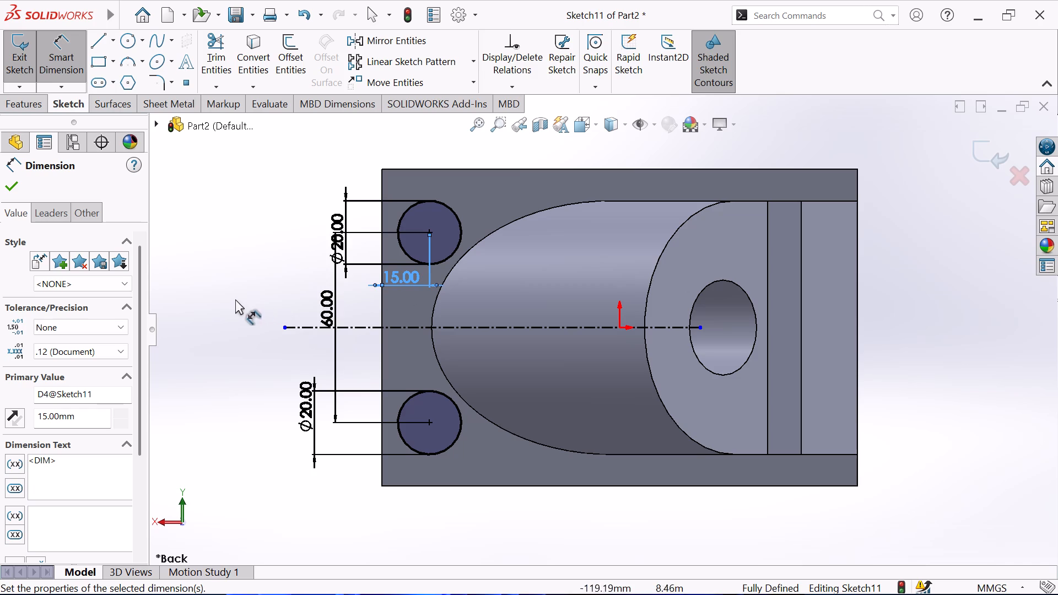
left_click(7, 183)
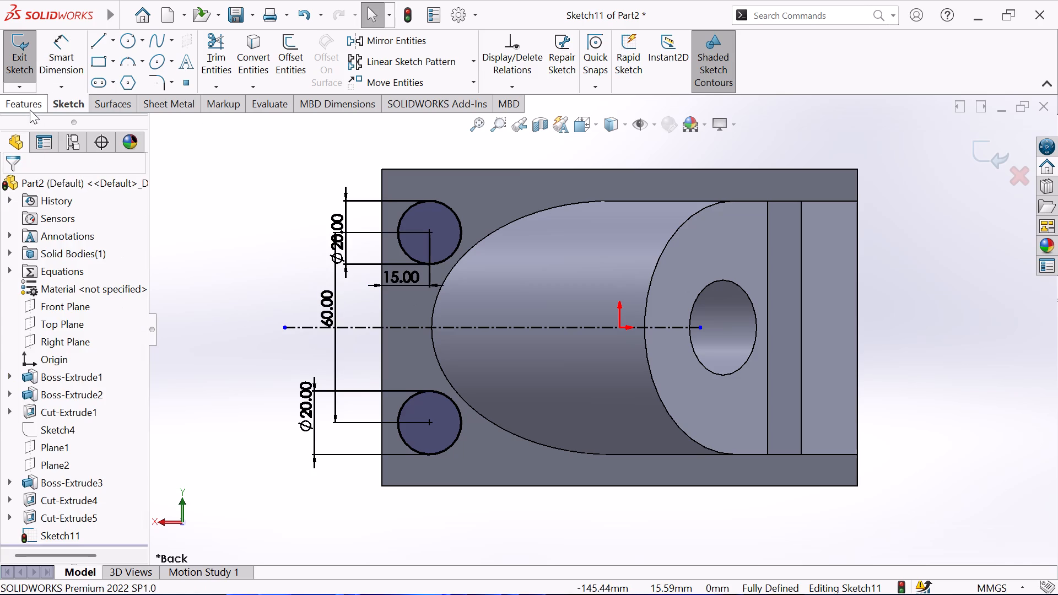
Extrude-cut the two 20 mm circles through the plate with the Up To Next end condition.
left_click(26, 106)
left_click(227, 69)
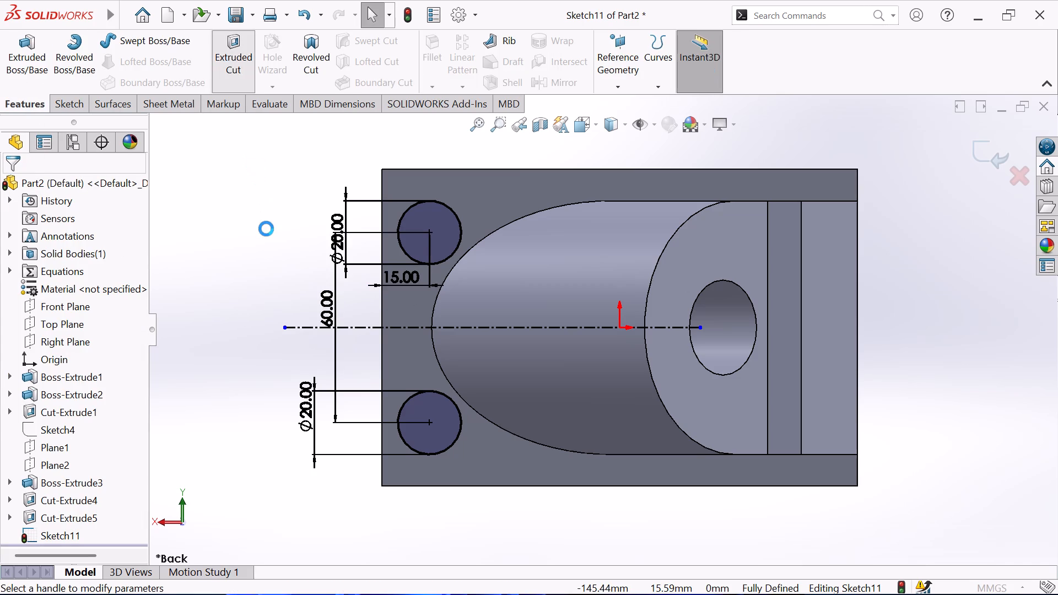
middle_click_drag(267, 229, 336, 175)
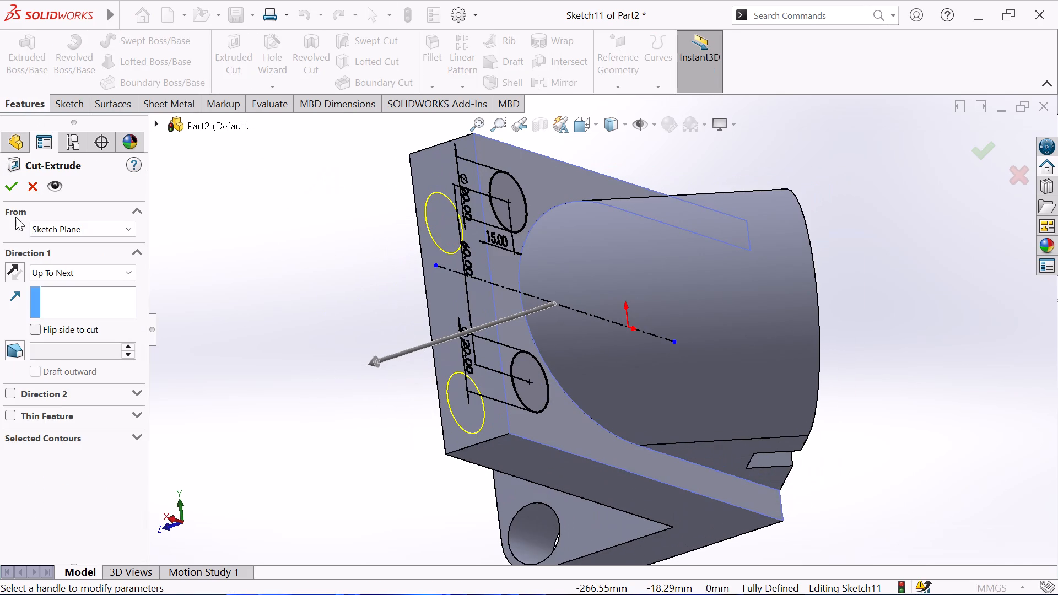
left_click(10, 192)
key("Escape")
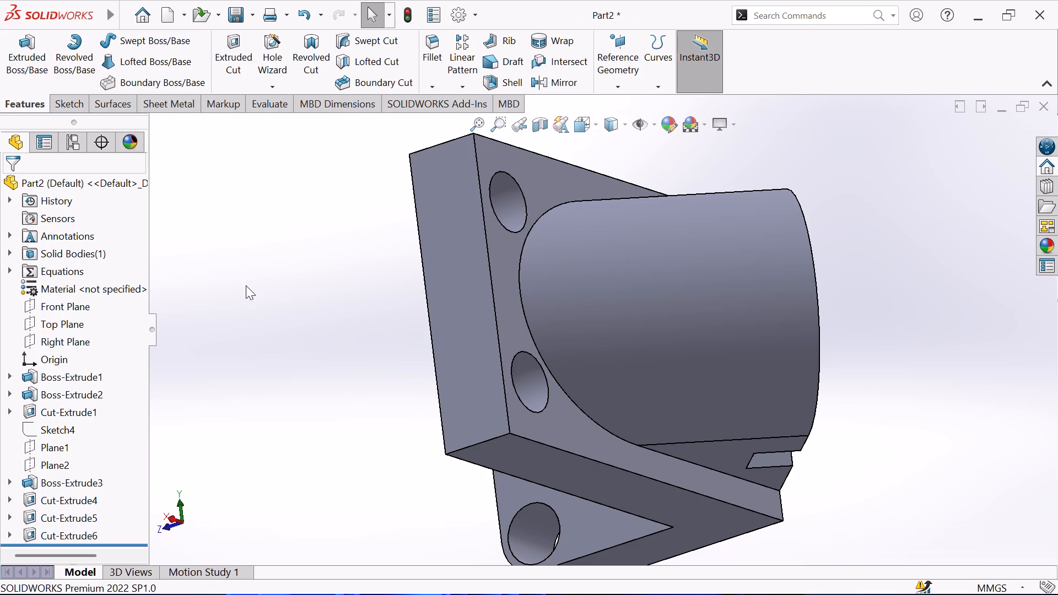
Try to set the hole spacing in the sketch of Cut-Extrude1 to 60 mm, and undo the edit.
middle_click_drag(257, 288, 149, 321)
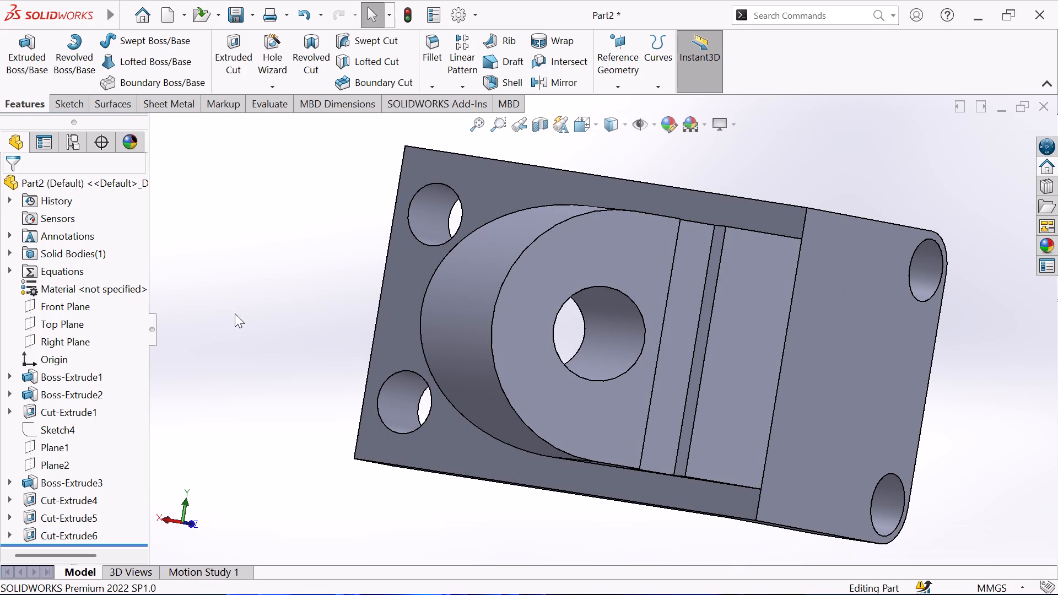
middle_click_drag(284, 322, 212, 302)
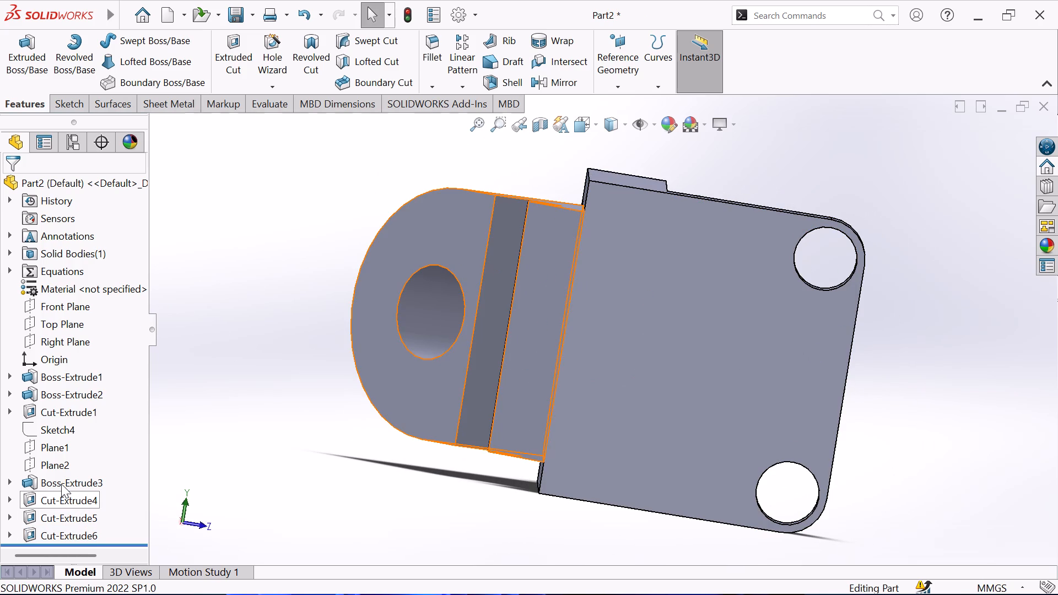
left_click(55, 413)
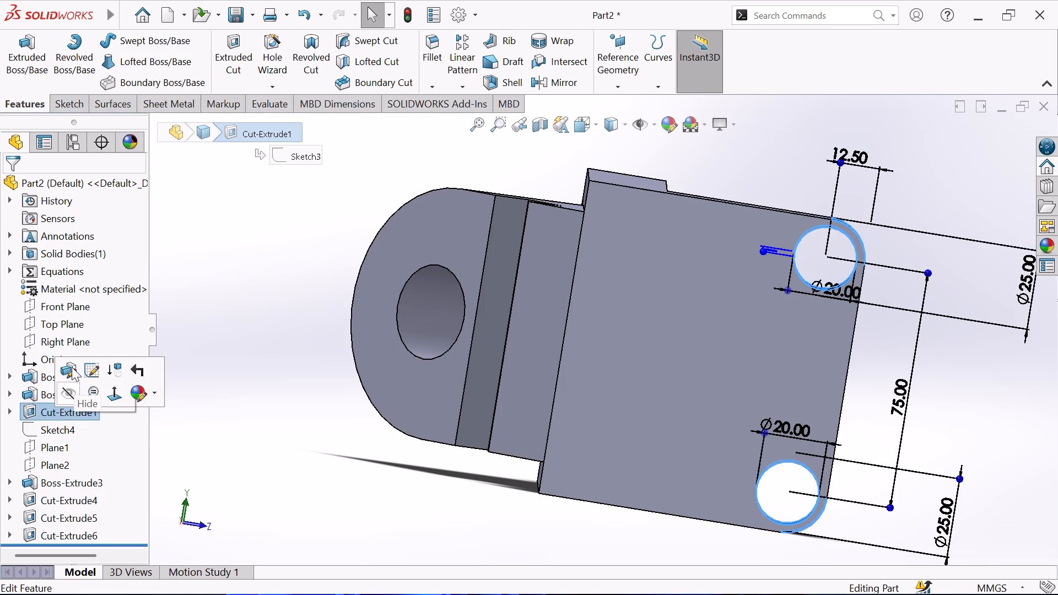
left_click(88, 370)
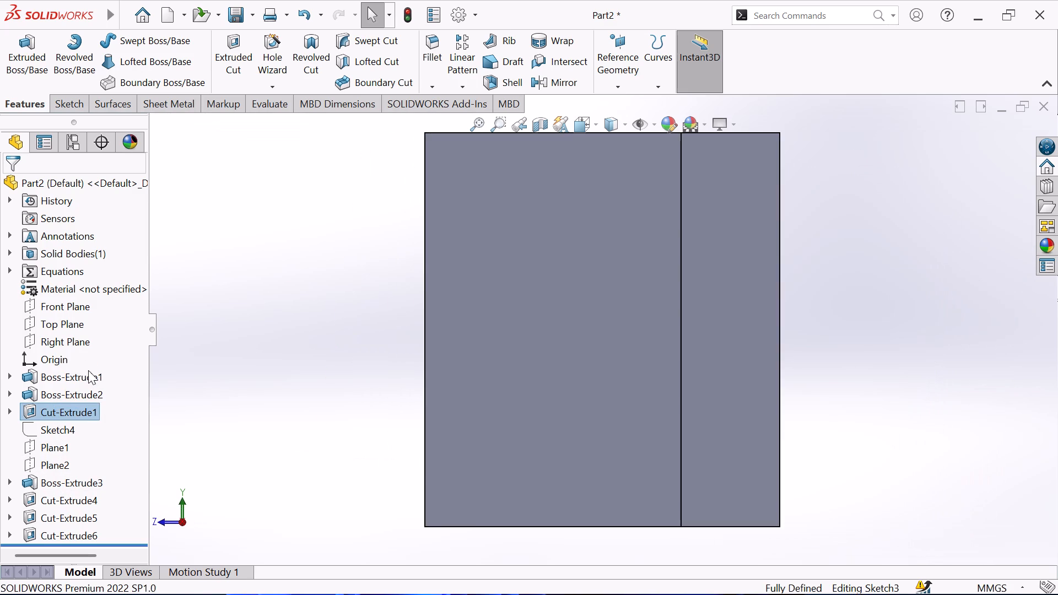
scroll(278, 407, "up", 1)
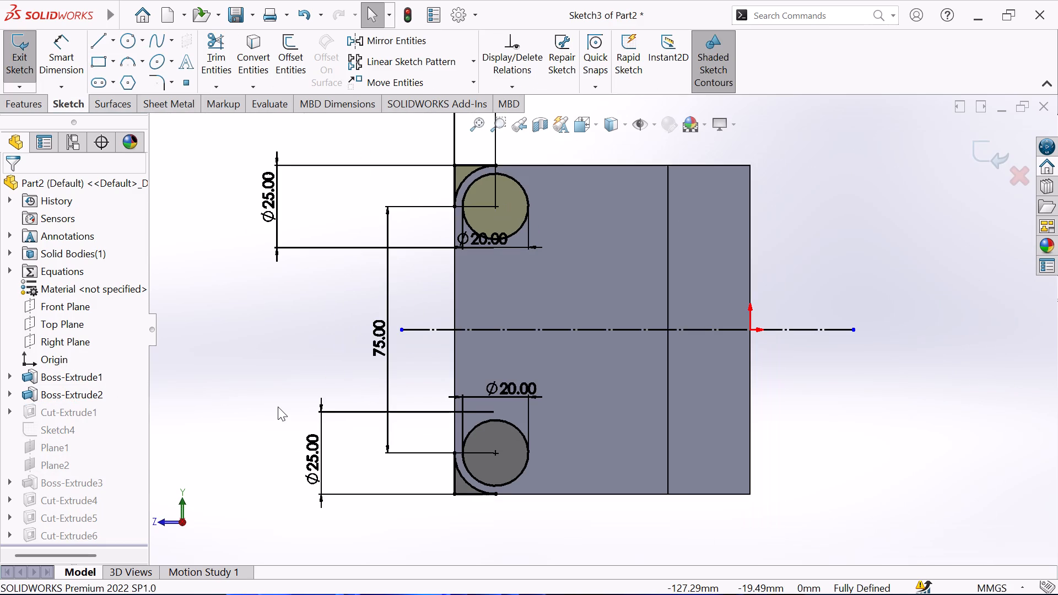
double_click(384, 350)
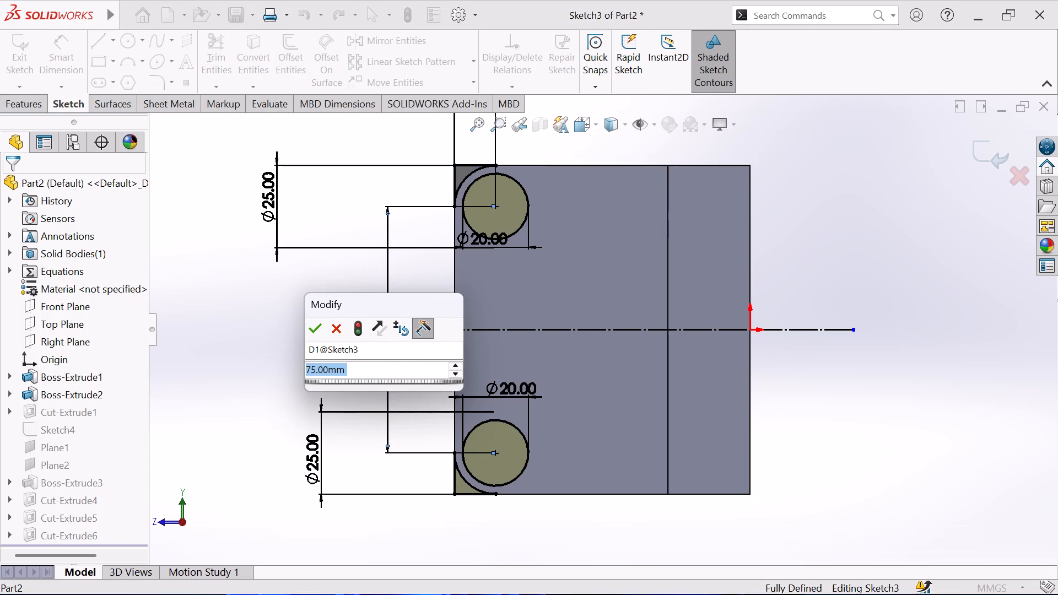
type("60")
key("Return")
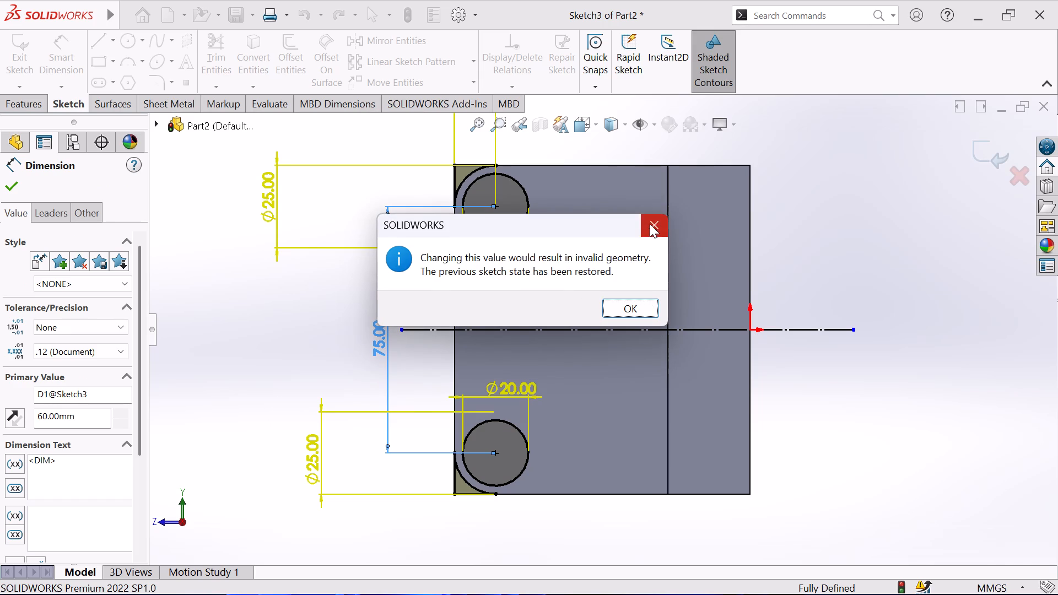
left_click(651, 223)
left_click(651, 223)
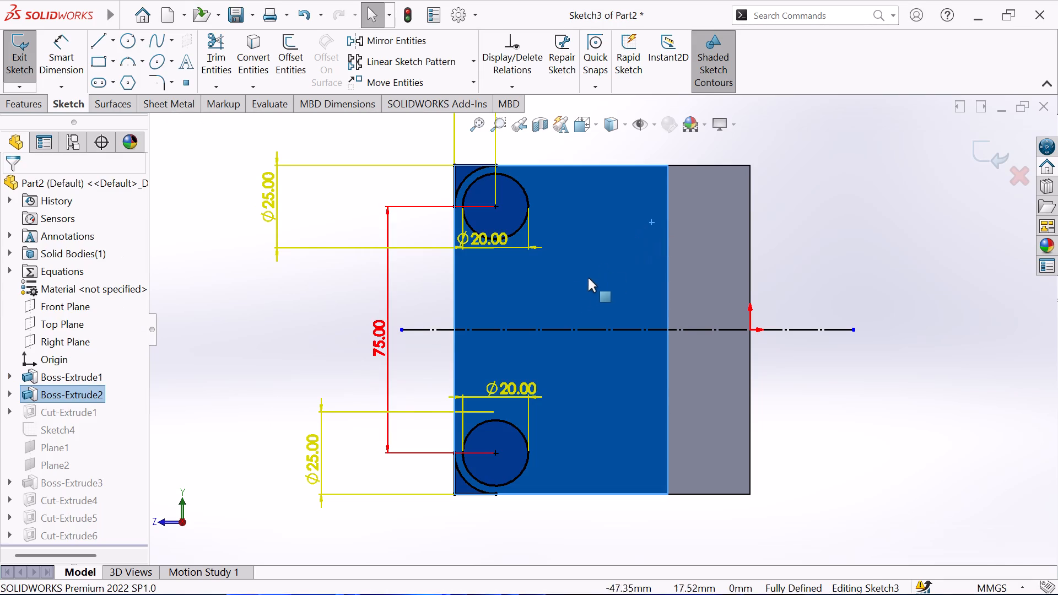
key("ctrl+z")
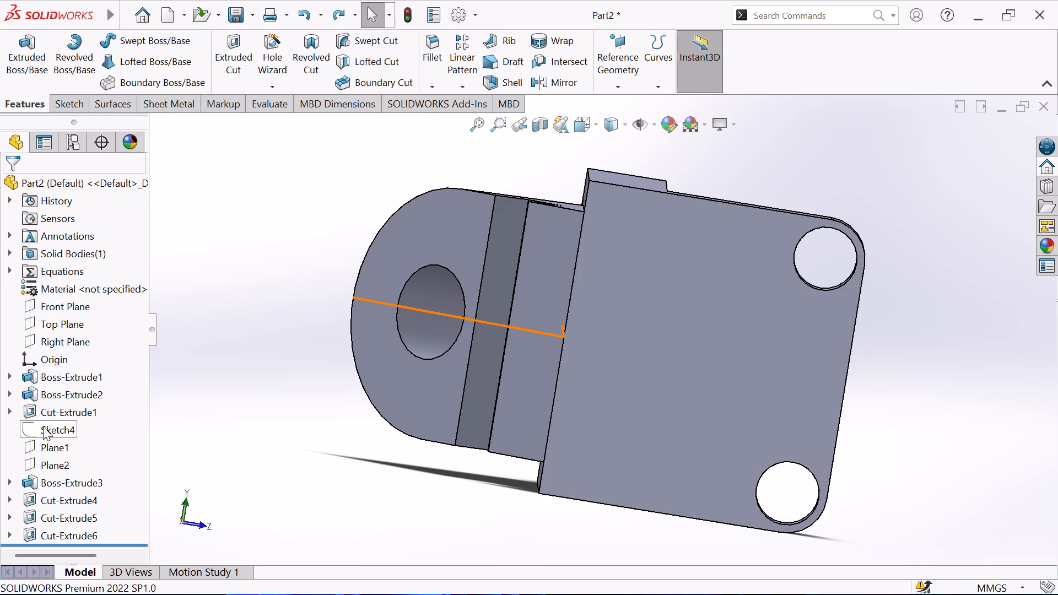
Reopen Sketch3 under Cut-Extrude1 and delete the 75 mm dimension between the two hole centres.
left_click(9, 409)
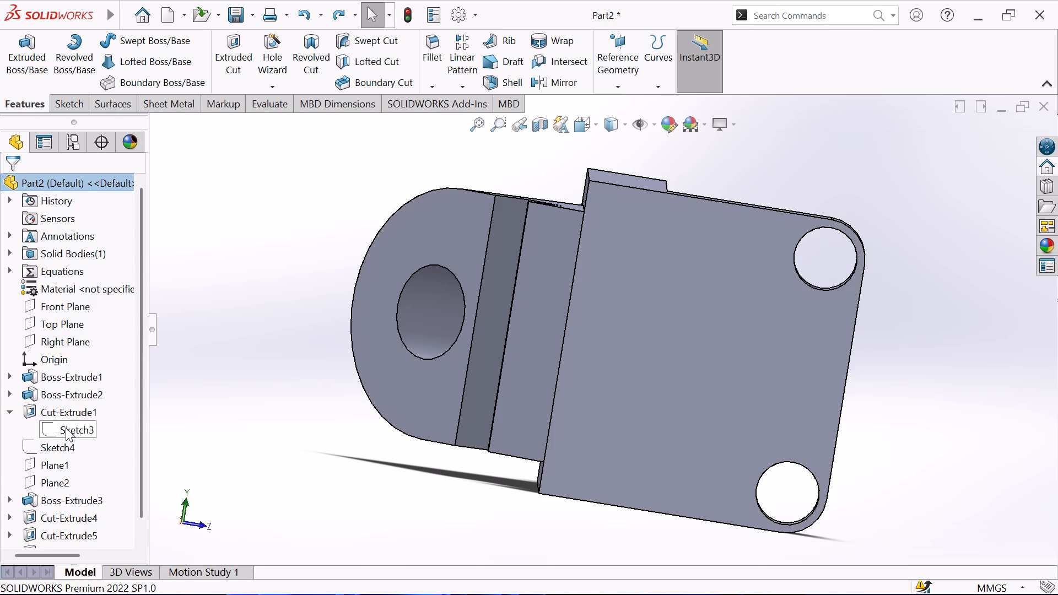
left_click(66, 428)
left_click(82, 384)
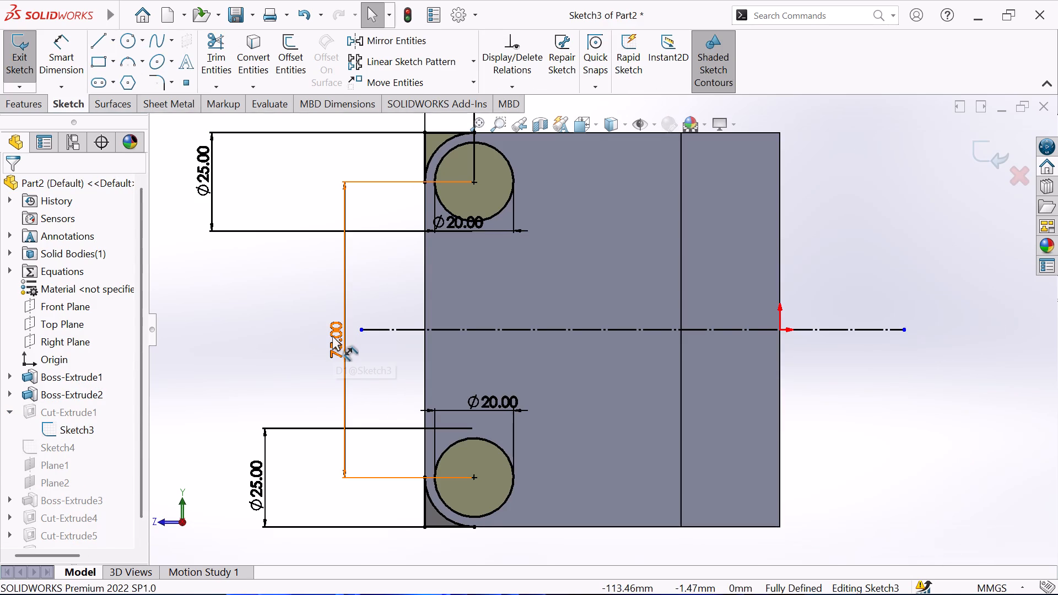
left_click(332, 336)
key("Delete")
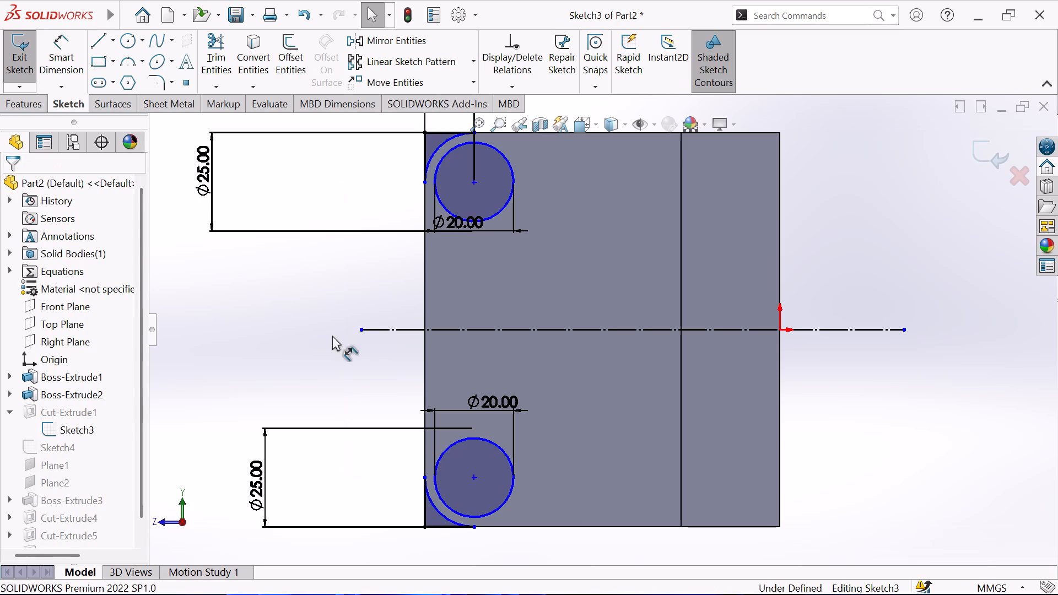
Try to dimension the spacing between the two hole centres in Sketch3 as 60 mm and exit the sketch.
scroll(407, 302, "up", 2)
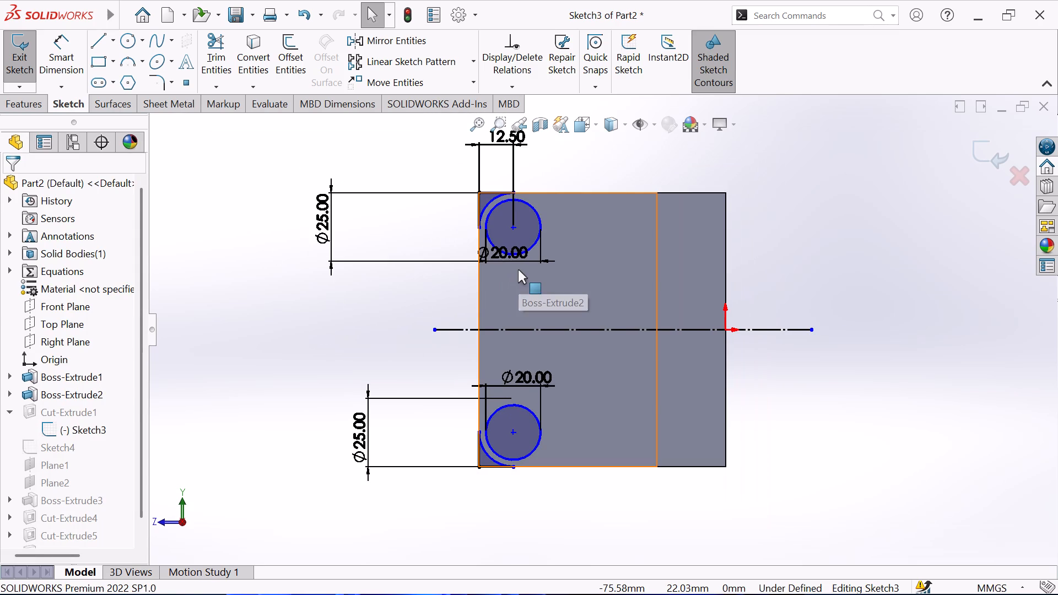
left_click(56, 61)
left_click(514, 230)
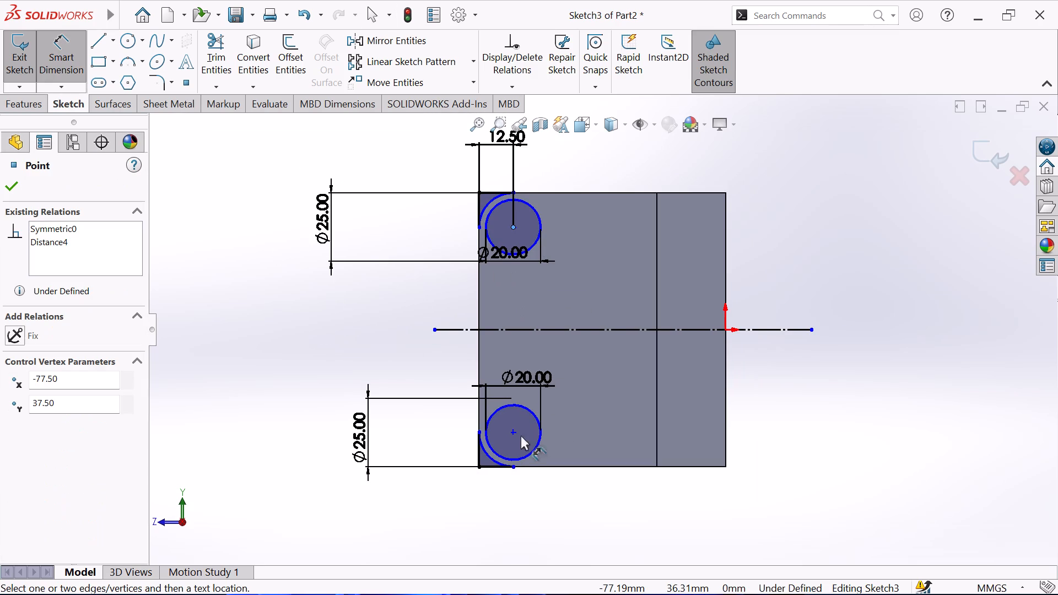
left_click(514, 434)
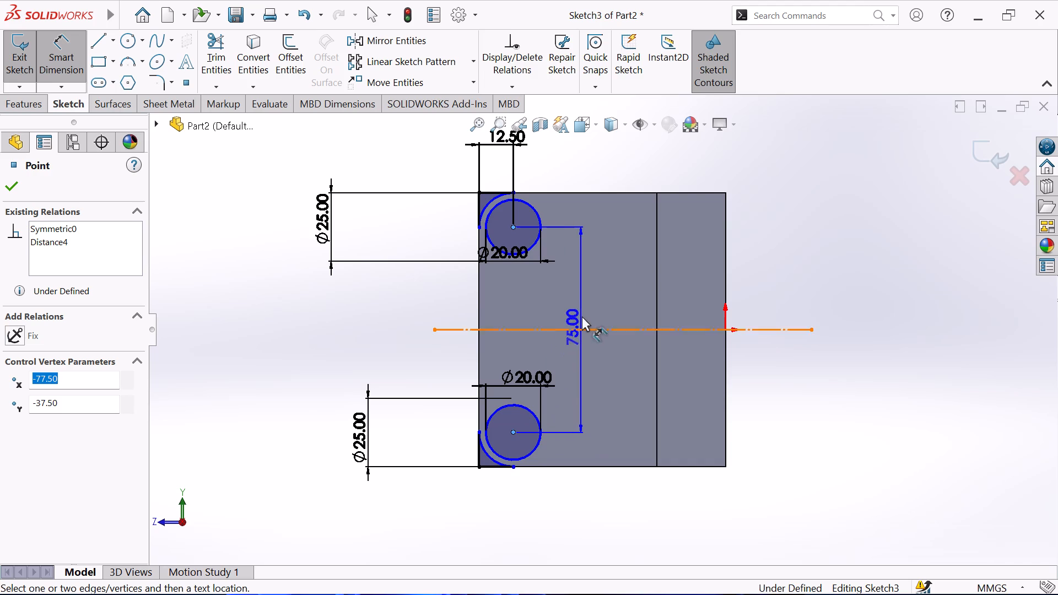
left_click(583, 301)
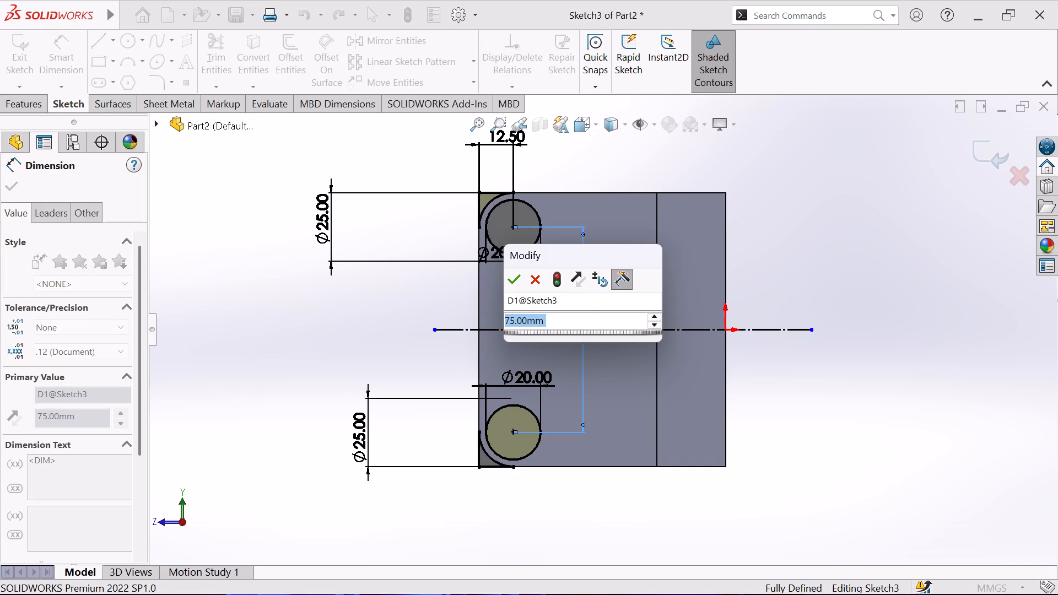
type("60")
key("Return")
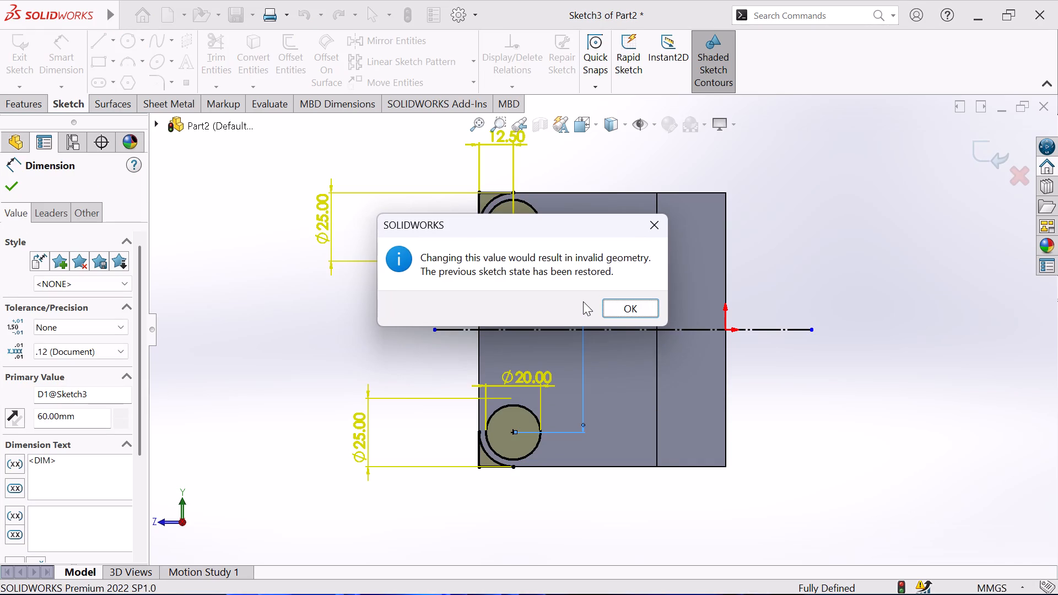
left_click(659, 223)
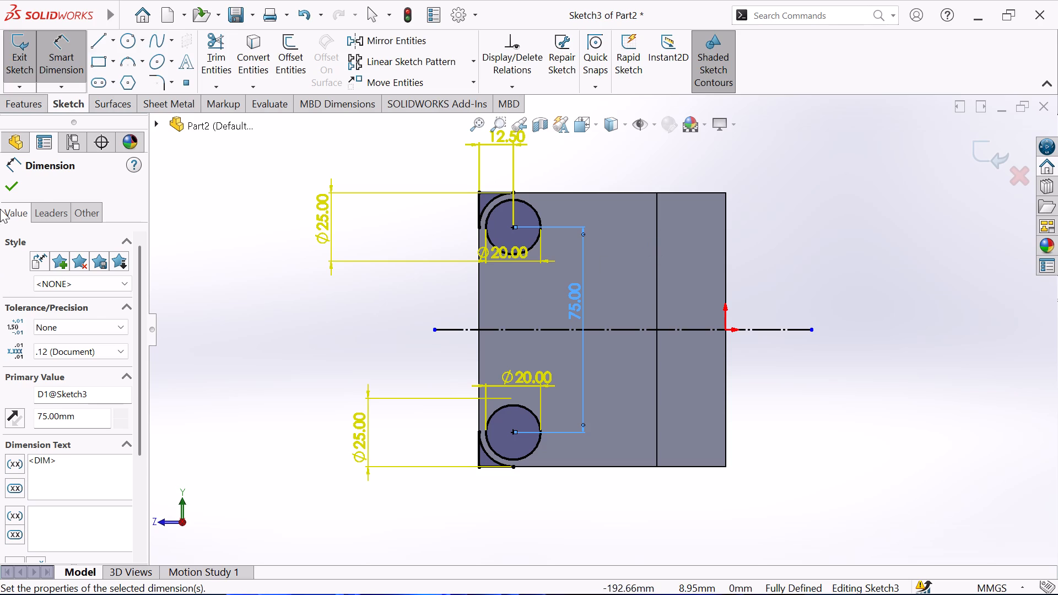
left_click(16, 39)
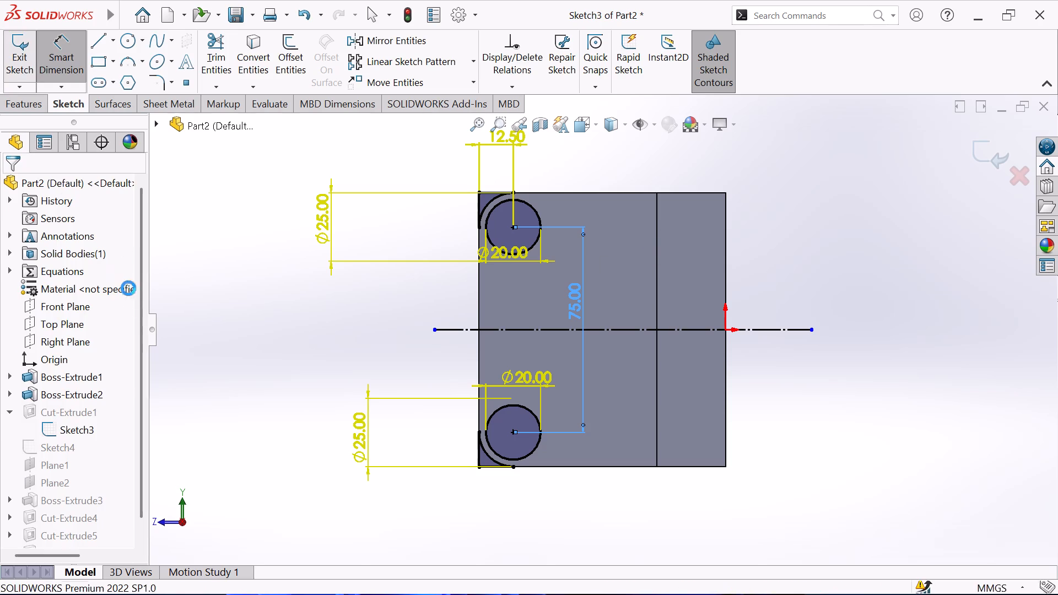
Examine the part's holes, rounded corners and slotted boss from several directions.
scroll(655, 306, "up", 2)
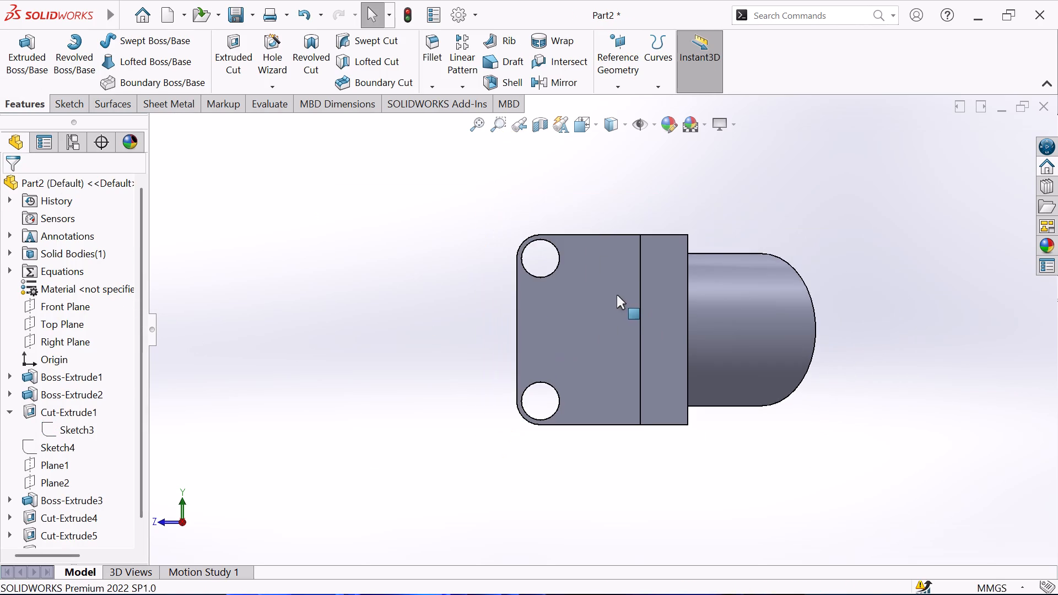
middle_click_drag(460, 300, 316, 226)
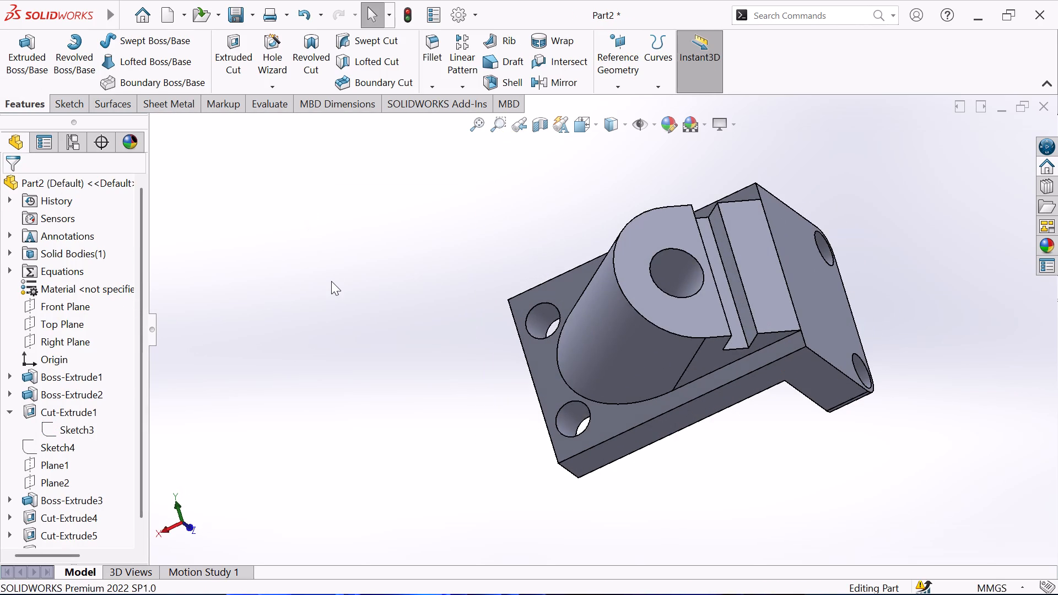
key("ctrl+7")
middle_click_drag(356, 214, 357, 219)
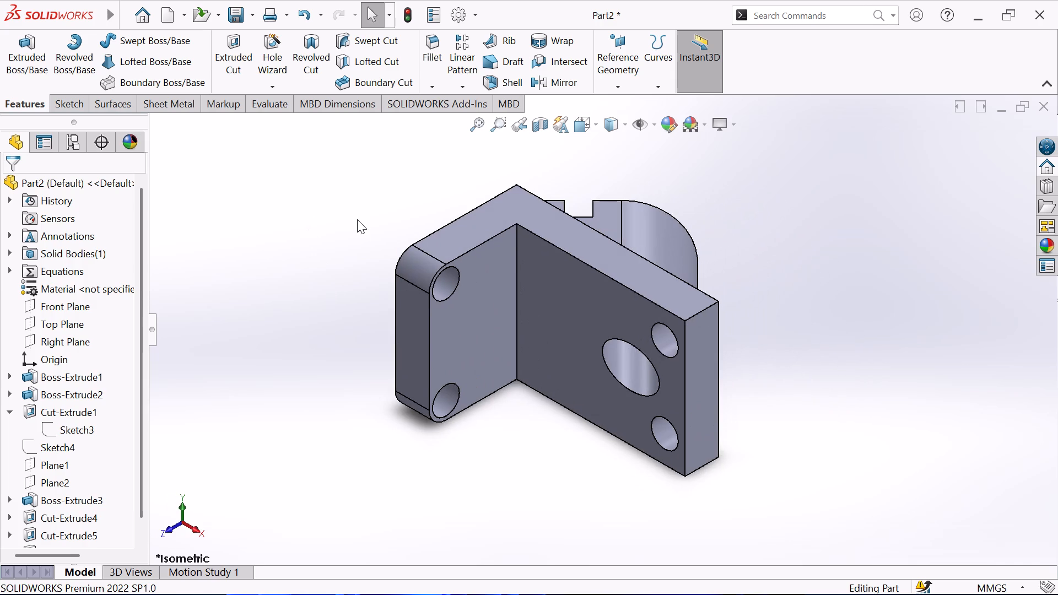
middle_click_drag(357, 219, 396, 330)
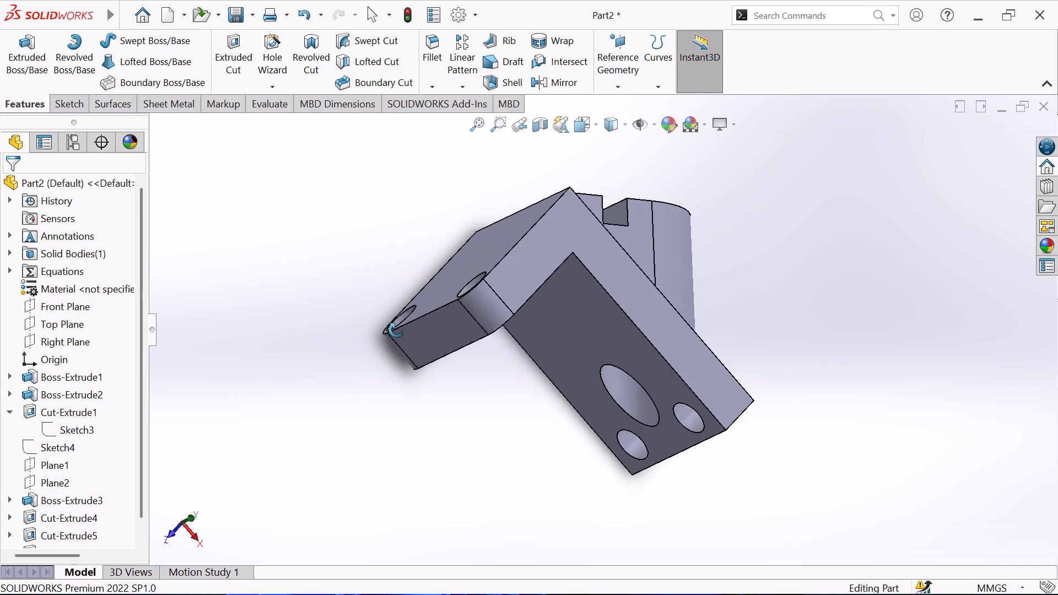
middle_click_drag(396, 330, 339, 420)
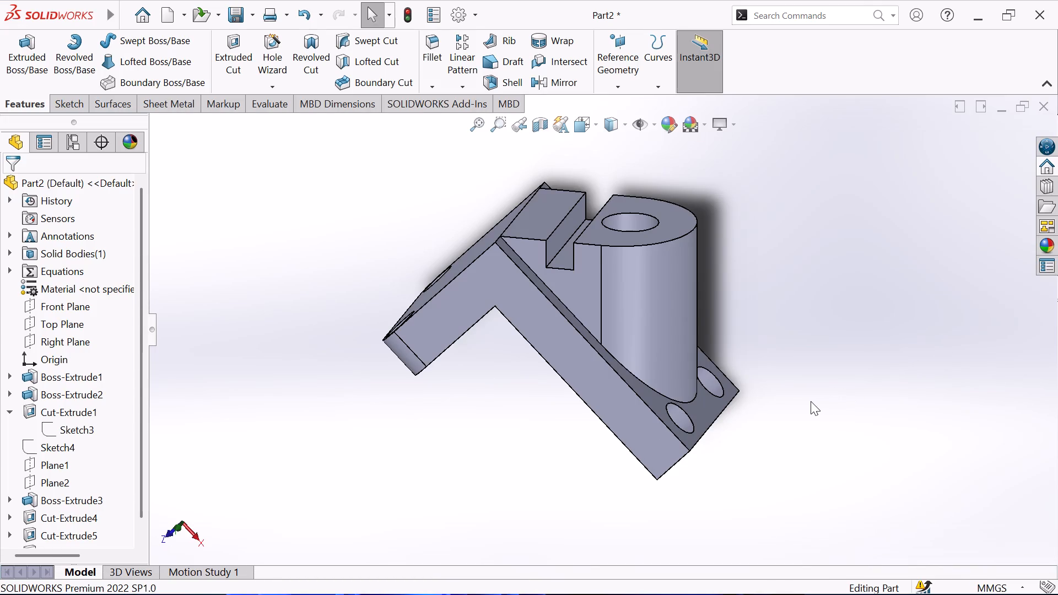
middle_click_drag(562, 413, 631, 471)
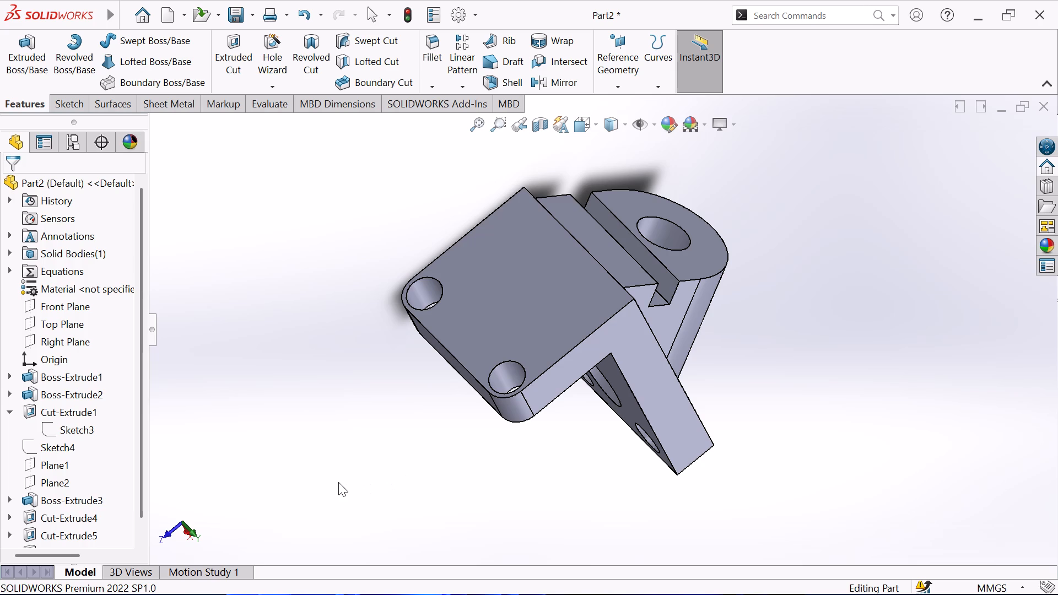
Delete the Cut-Extrude1 feature that cuts the two corner holes, keeping its absorbed sketch.
right_click(72, 416)
left_click(122, 344)
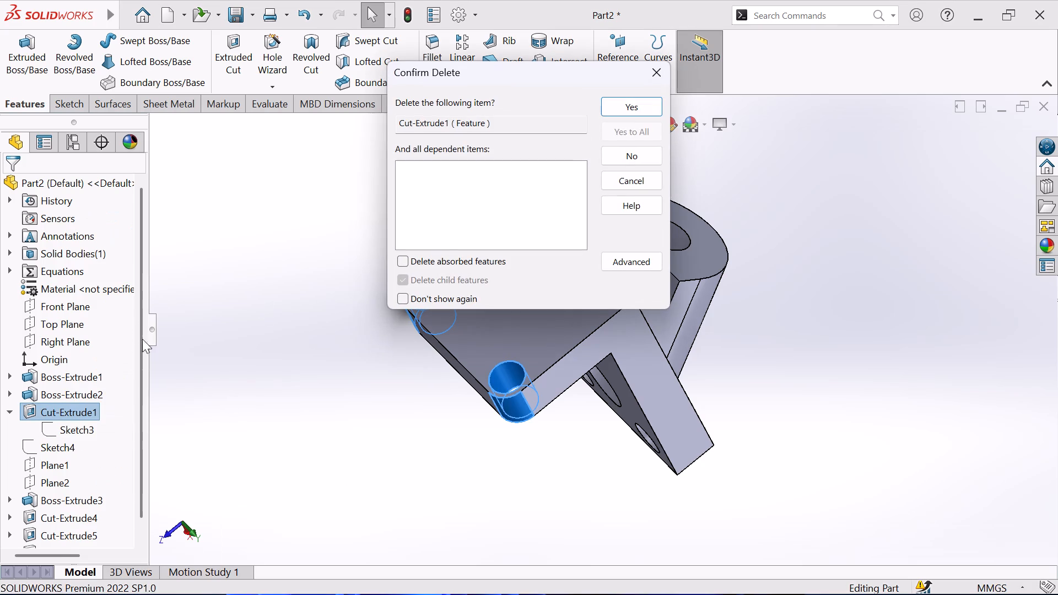
left_click(644, 104)
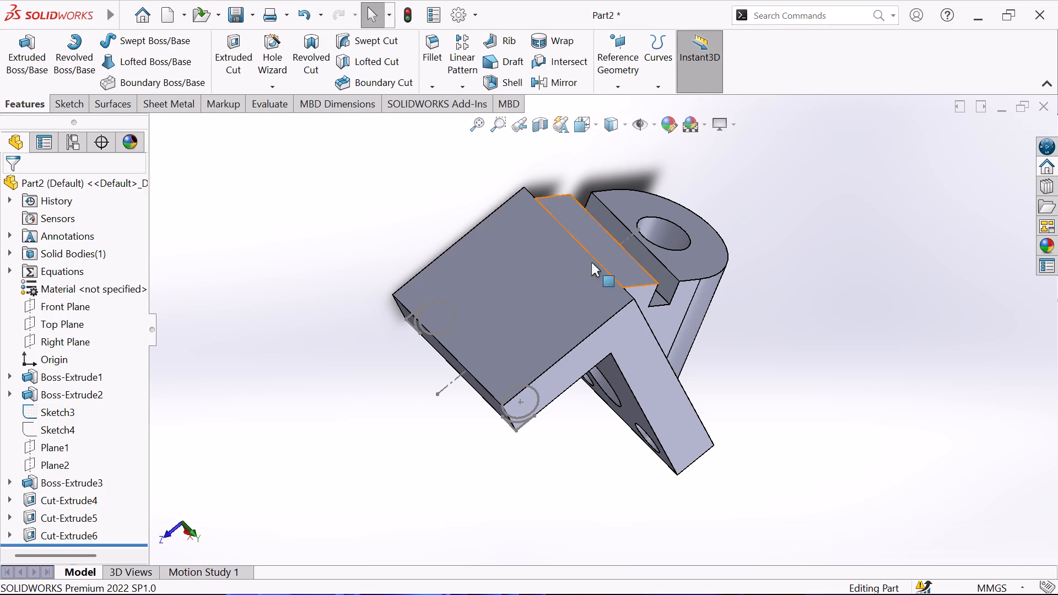
Hide Sketch3, the leftover sketch of the deleted corner holes.
left_click(539, 401)
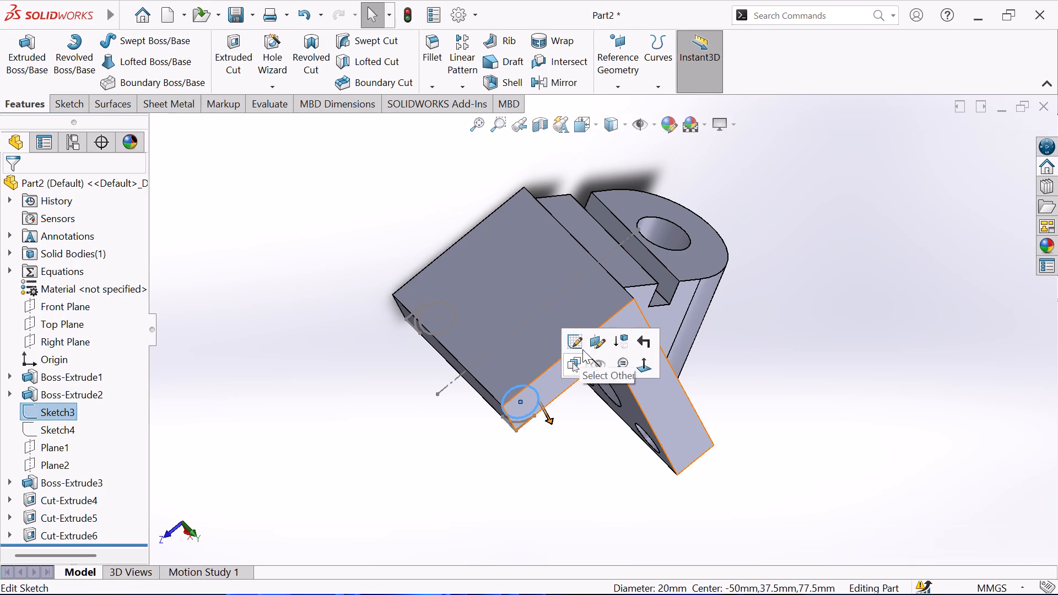
left_click(600, 370)
key("Escape")
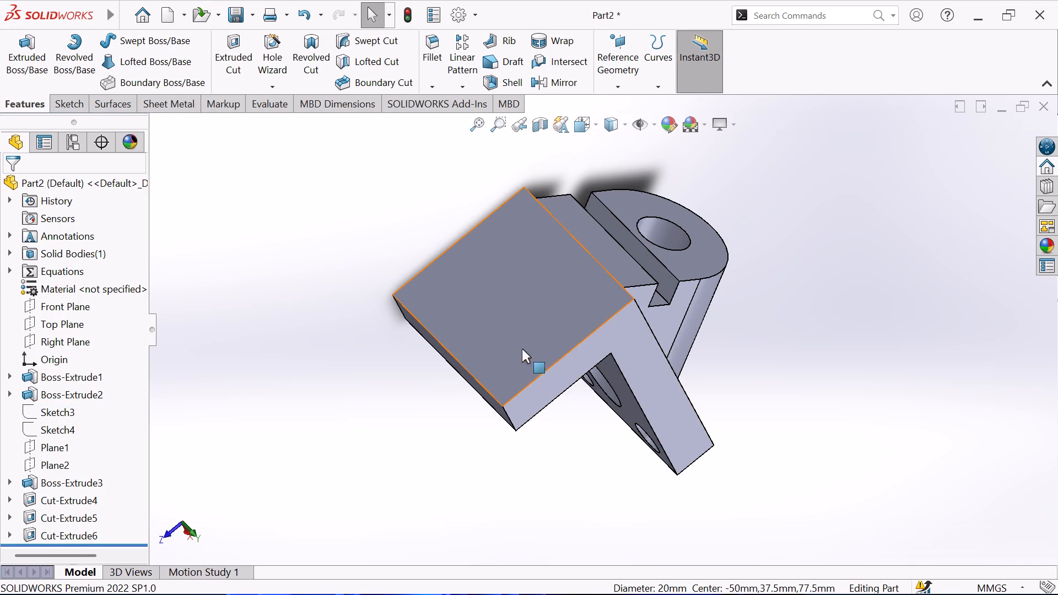
Start a sketch on the block's large outer face and draw a horizontal centerline about 155 mm long, in line with the origin.
left_click(514, 342)
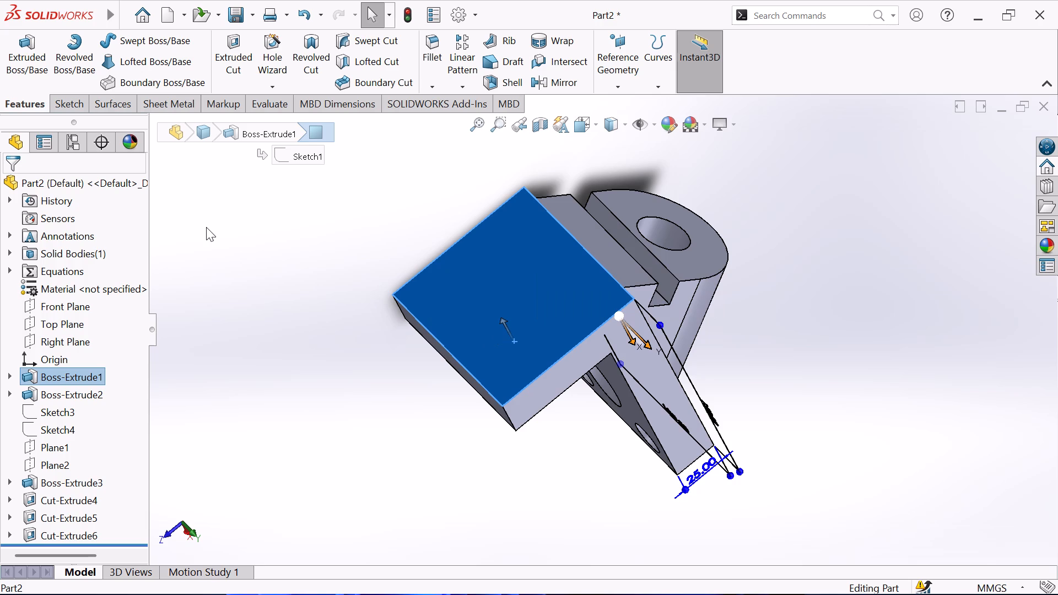
left_click(67, 106)
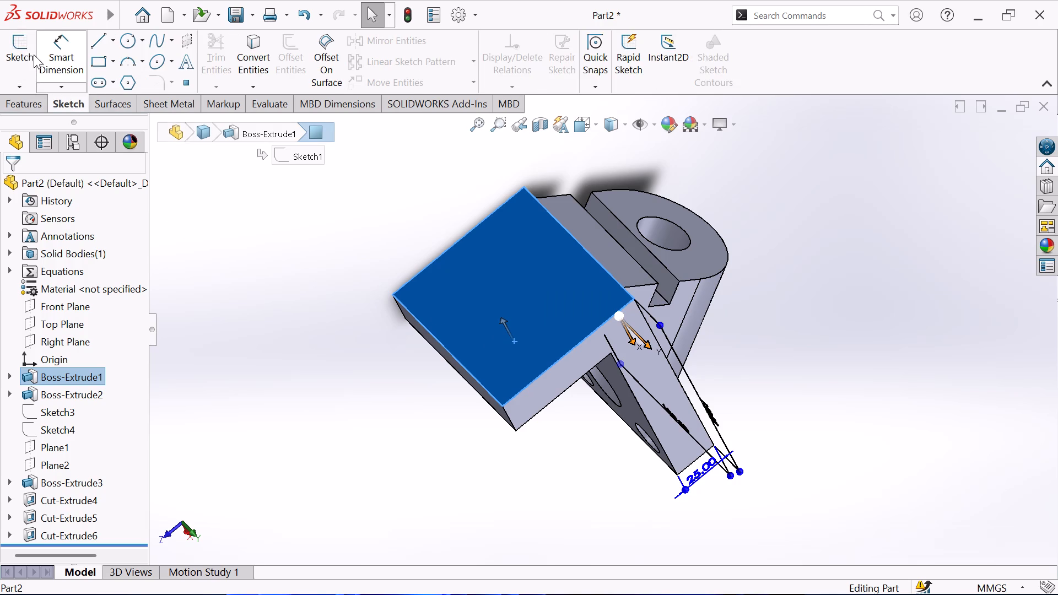
left_click(24, 49)
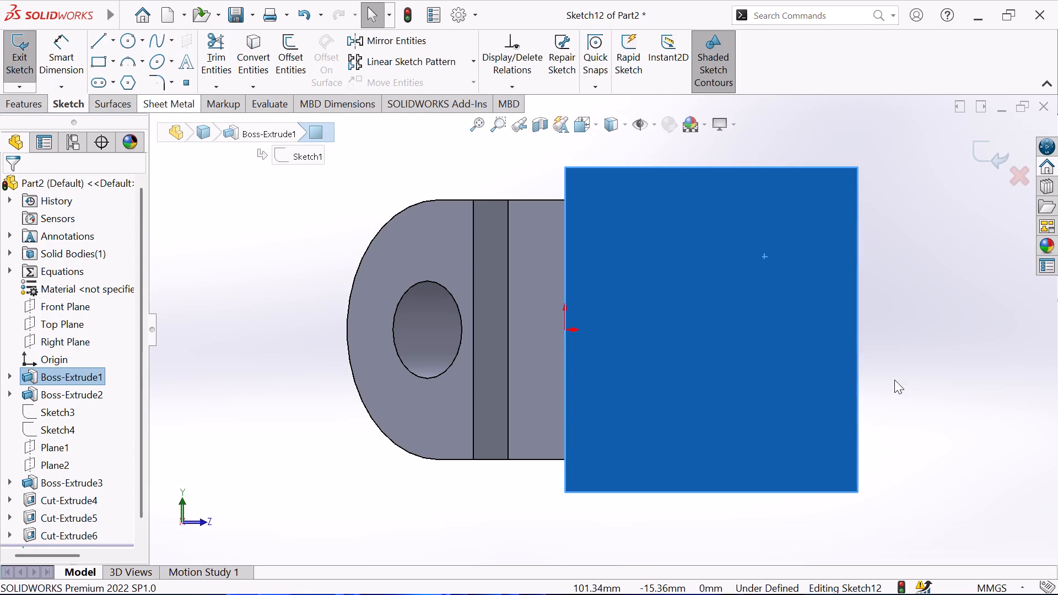
left_click(116, 44)
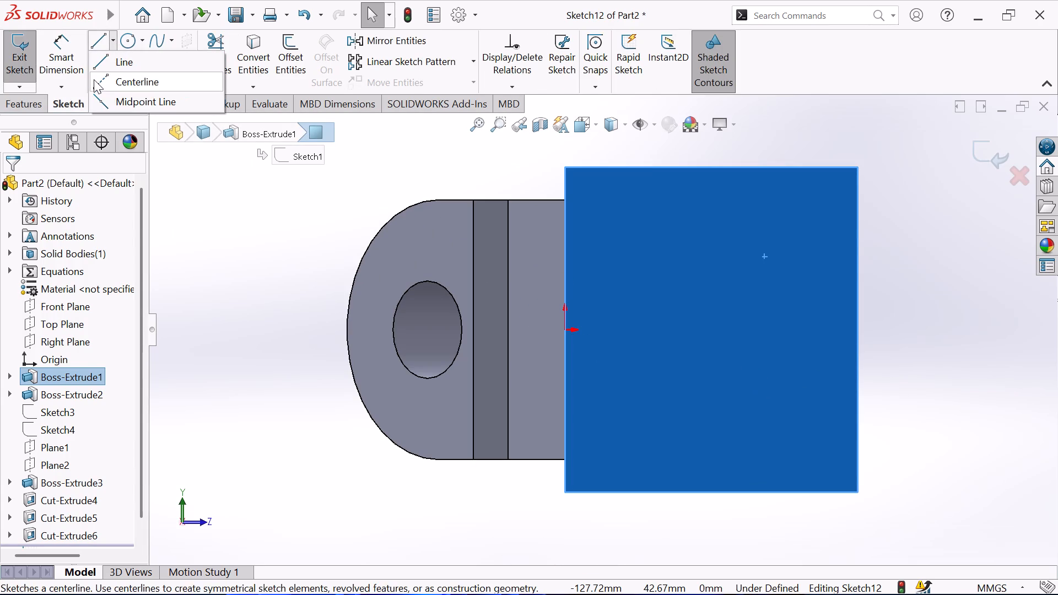
left_click(93, 82)
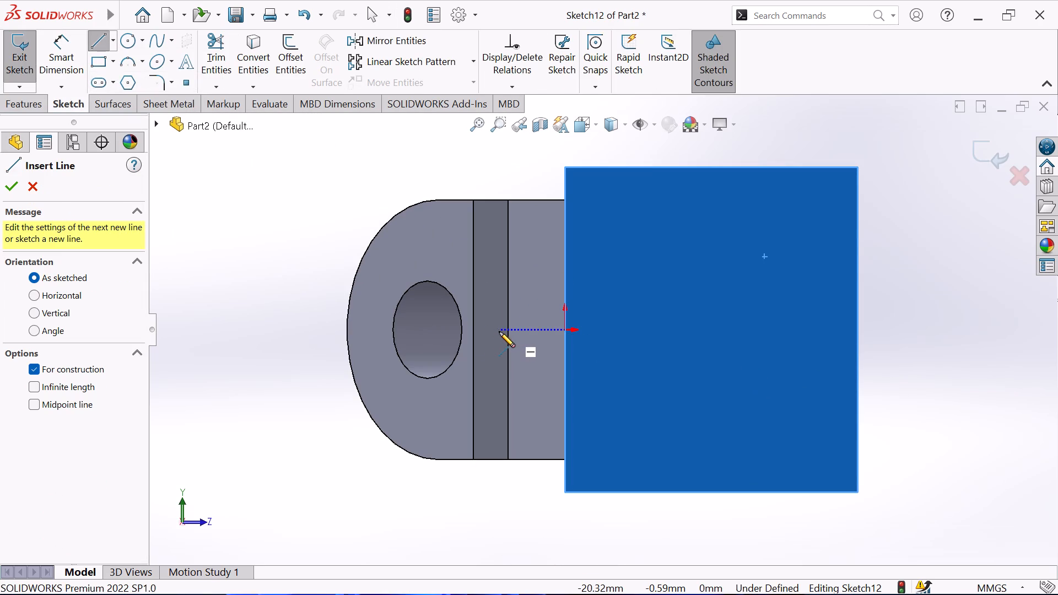
left_click(499, 332)
left_click(1004, 328)
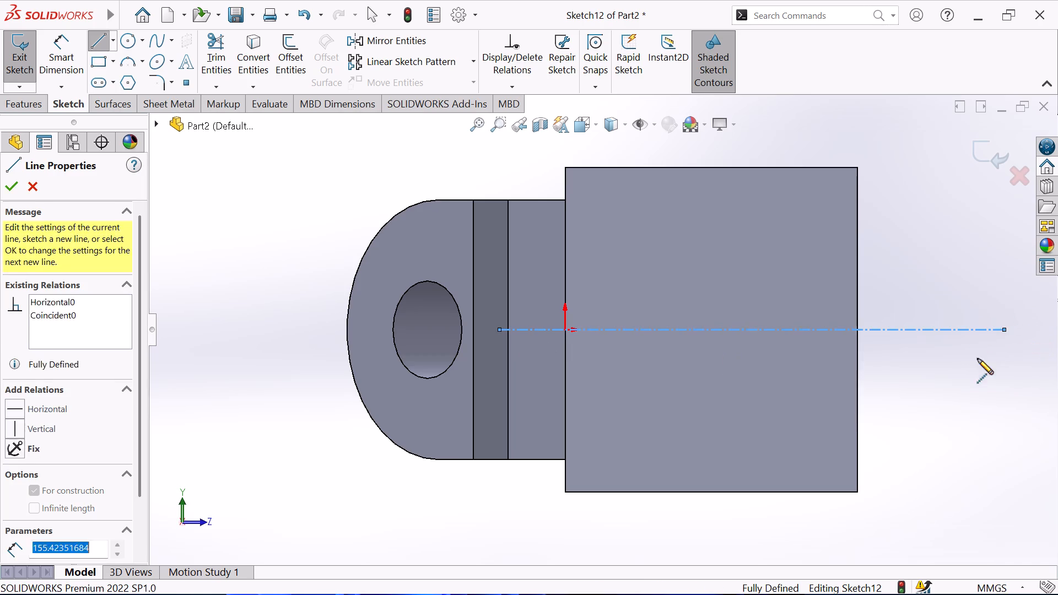
right_click(974, 367)
left_click(978, 384)
scroll(867, 277, "up", 1)
scroll(874, 282, "down", 1)
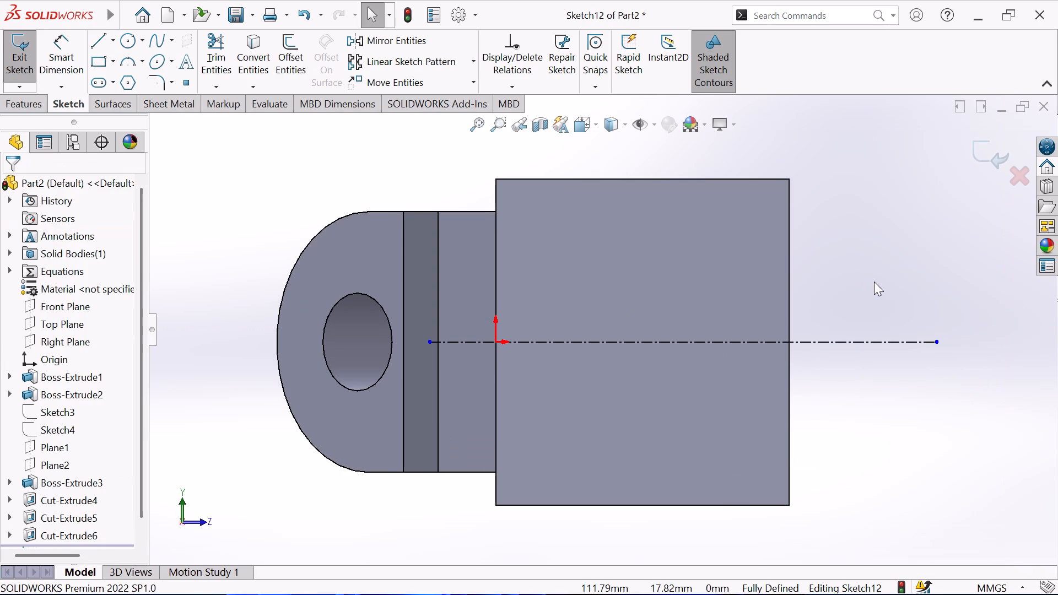
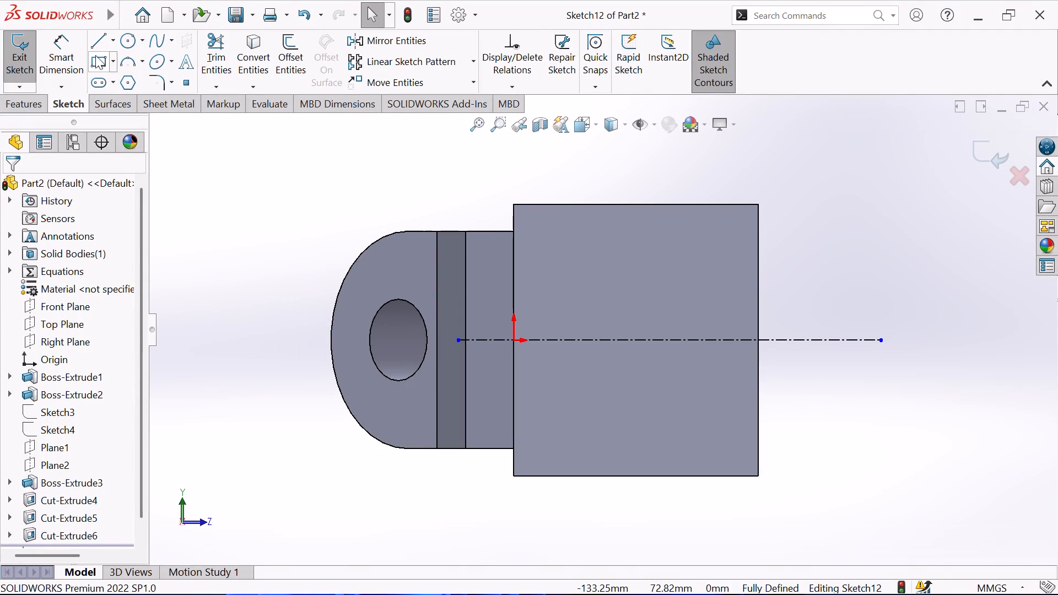
Draw two vertically aligned circles near the face's outer corners, about 18.5 mm diameter above the centerline and about 21 mm below it.
left_click(124, 37)
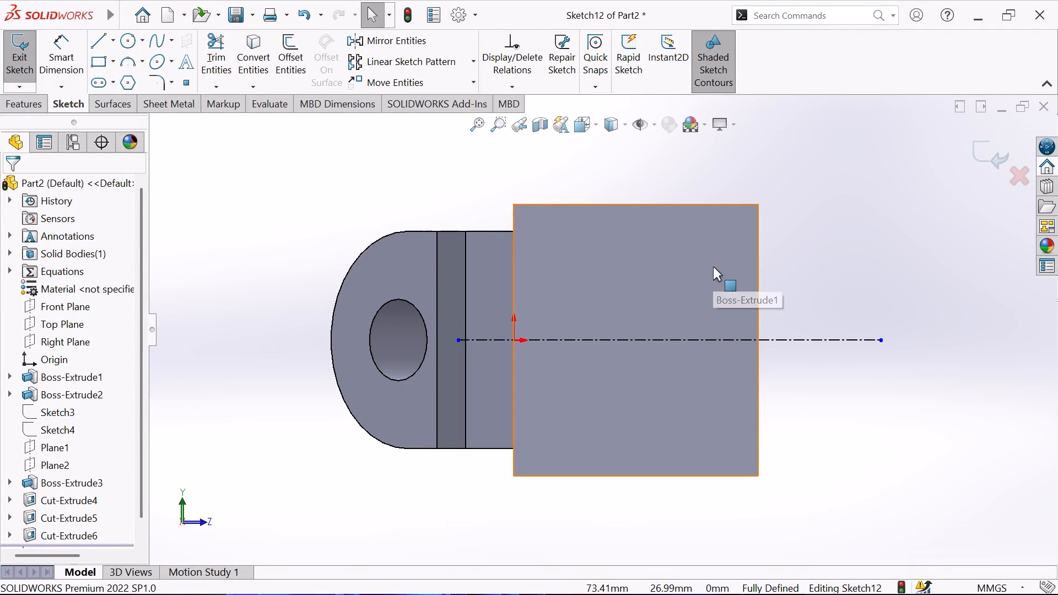
left_click(132, 40)
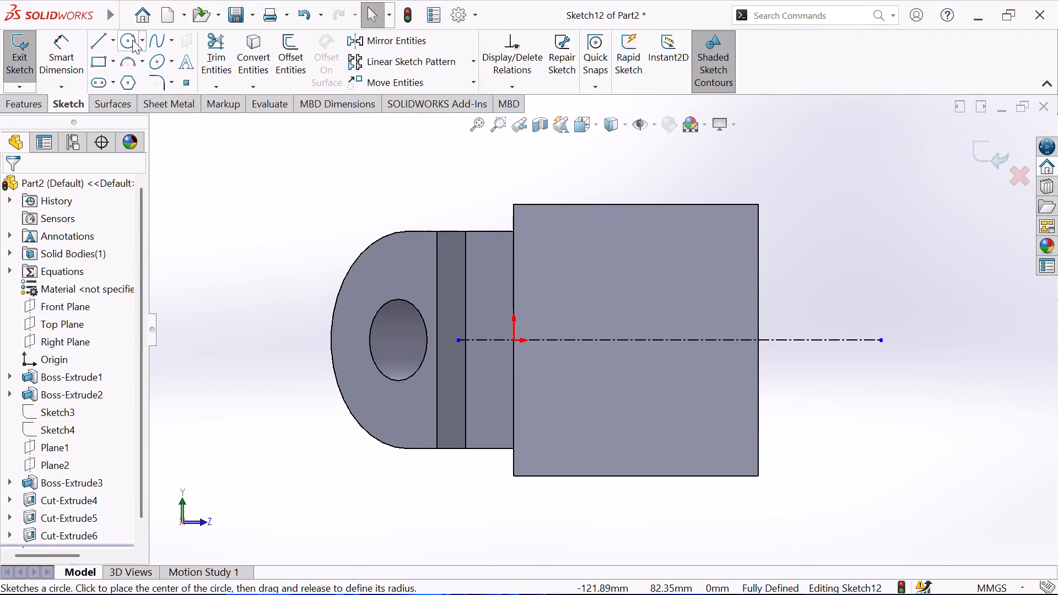
left_click(710, 261)
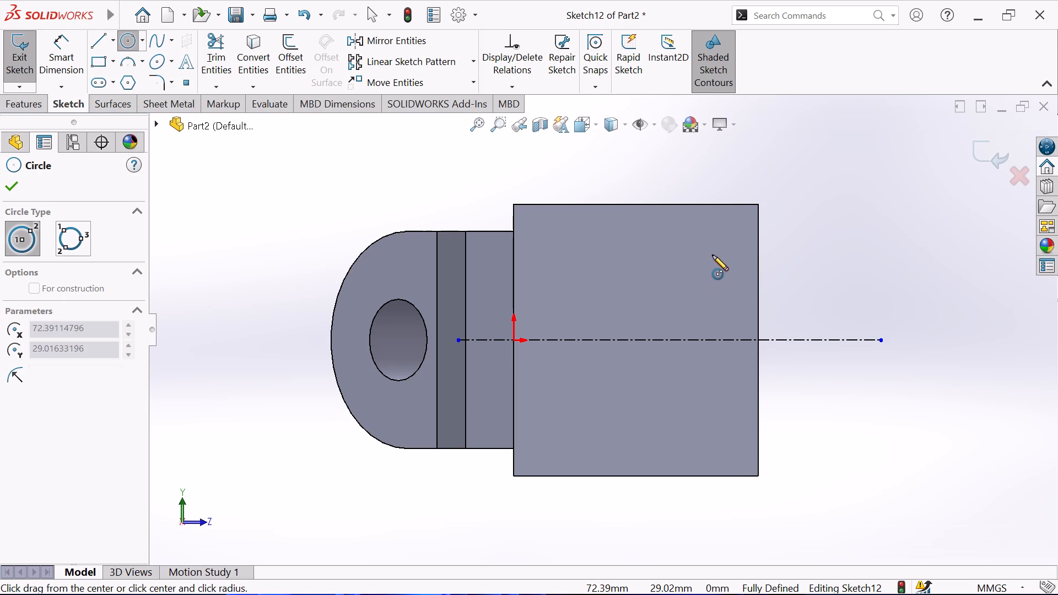
left_click(714, 236)
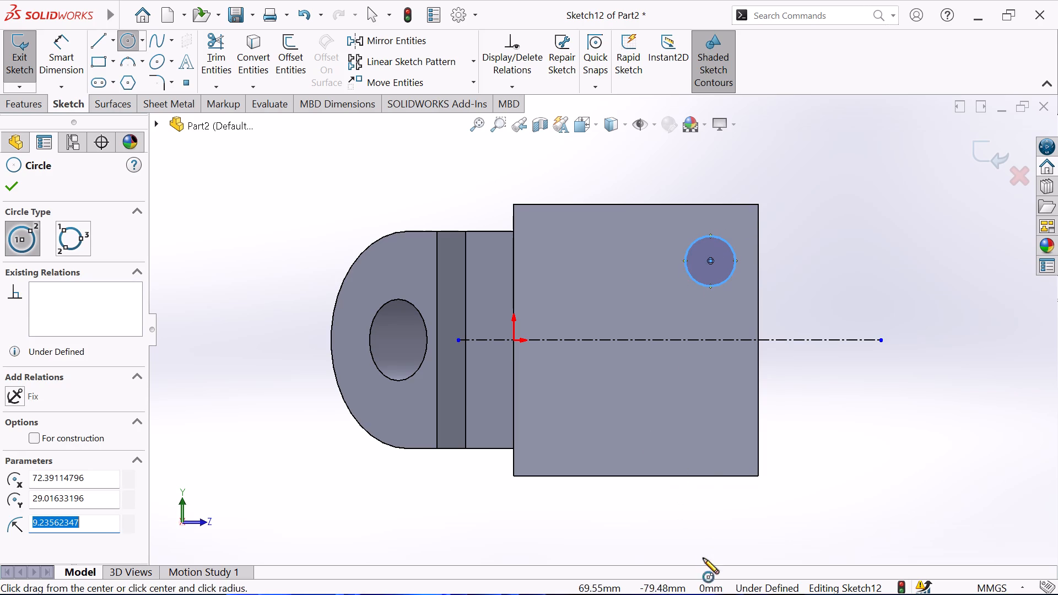
left_click(710, 425)
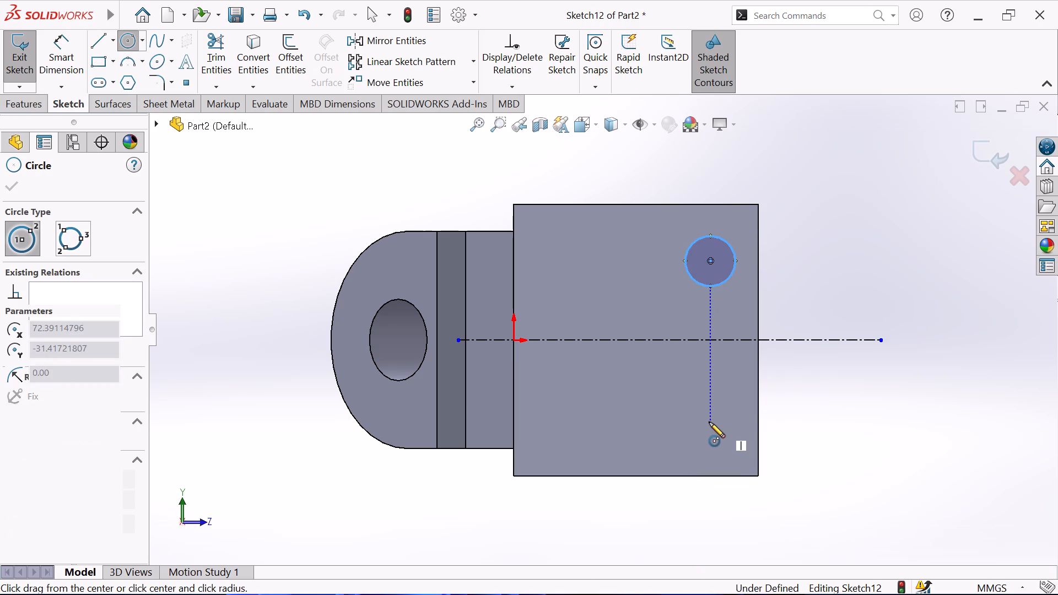
left_click(710, 397)
right_click(849, 430)
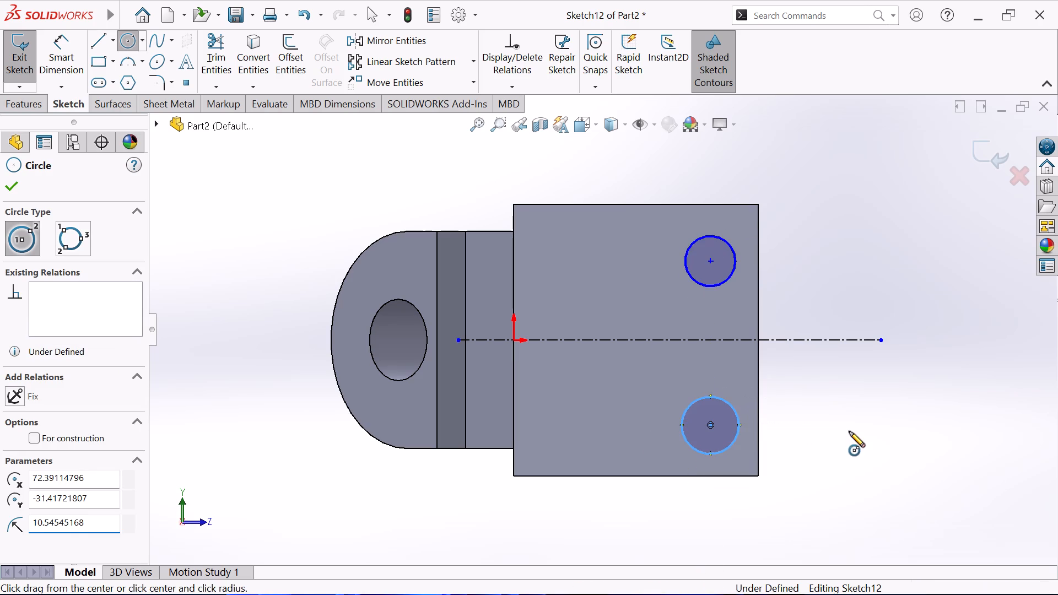
left_click(889, 443)
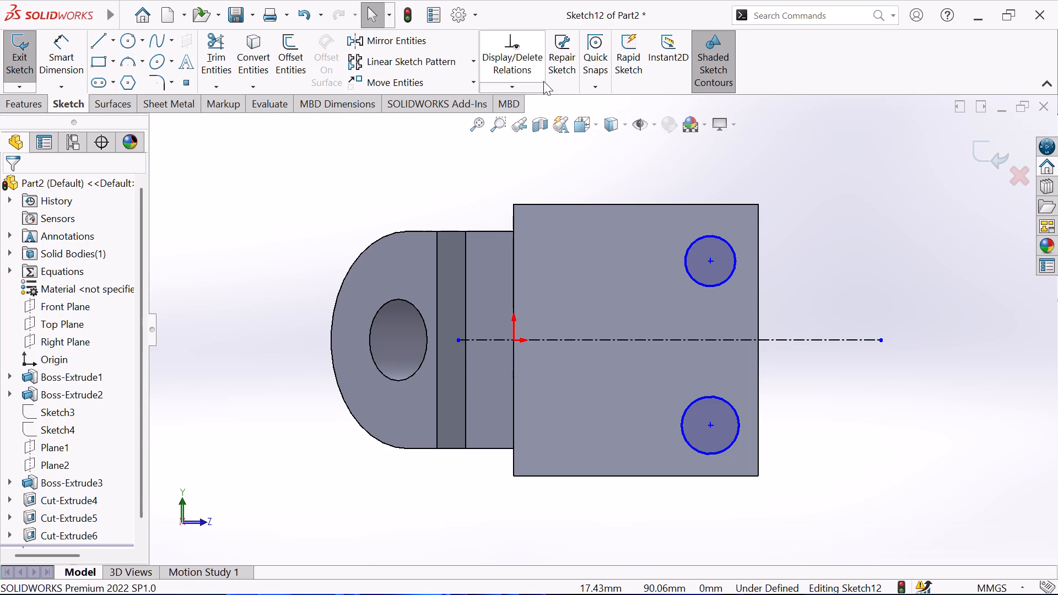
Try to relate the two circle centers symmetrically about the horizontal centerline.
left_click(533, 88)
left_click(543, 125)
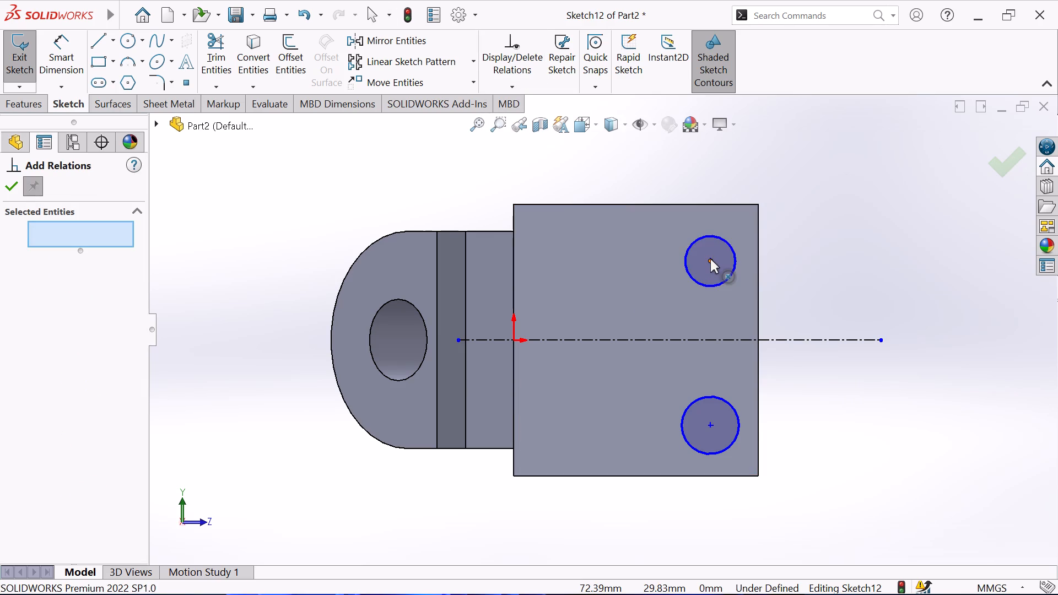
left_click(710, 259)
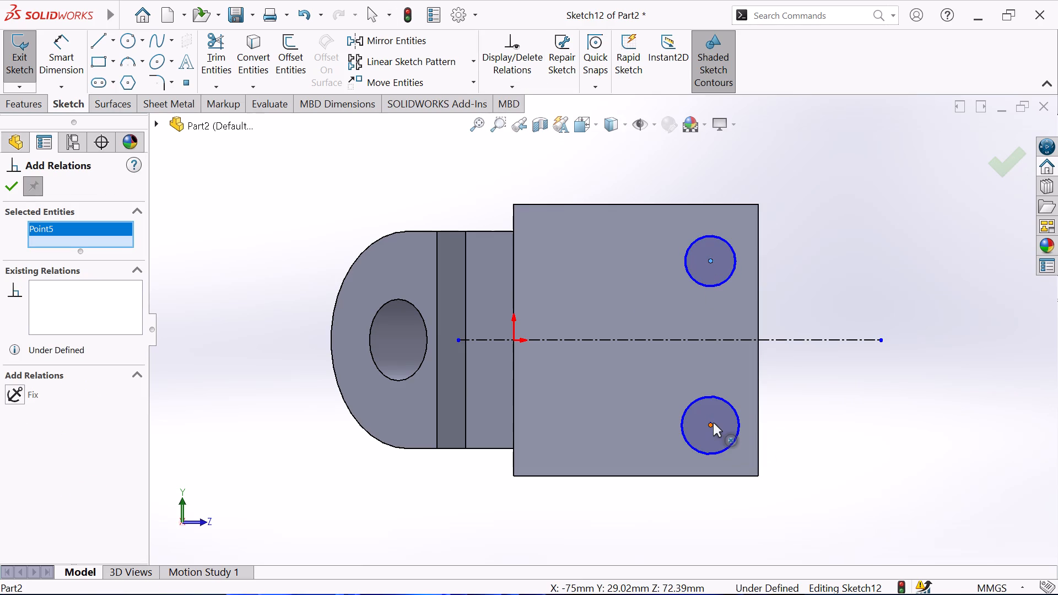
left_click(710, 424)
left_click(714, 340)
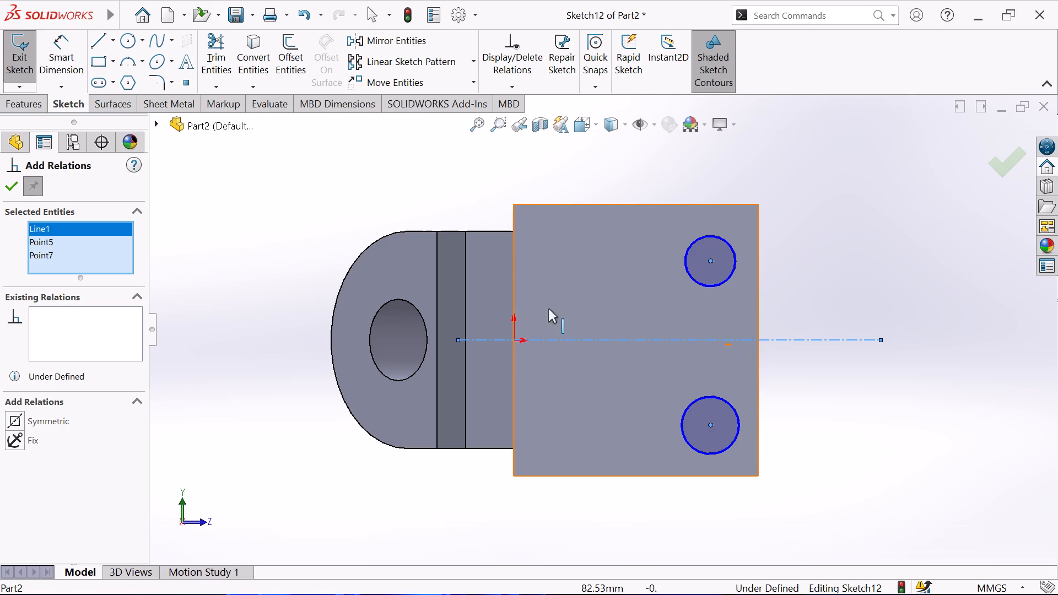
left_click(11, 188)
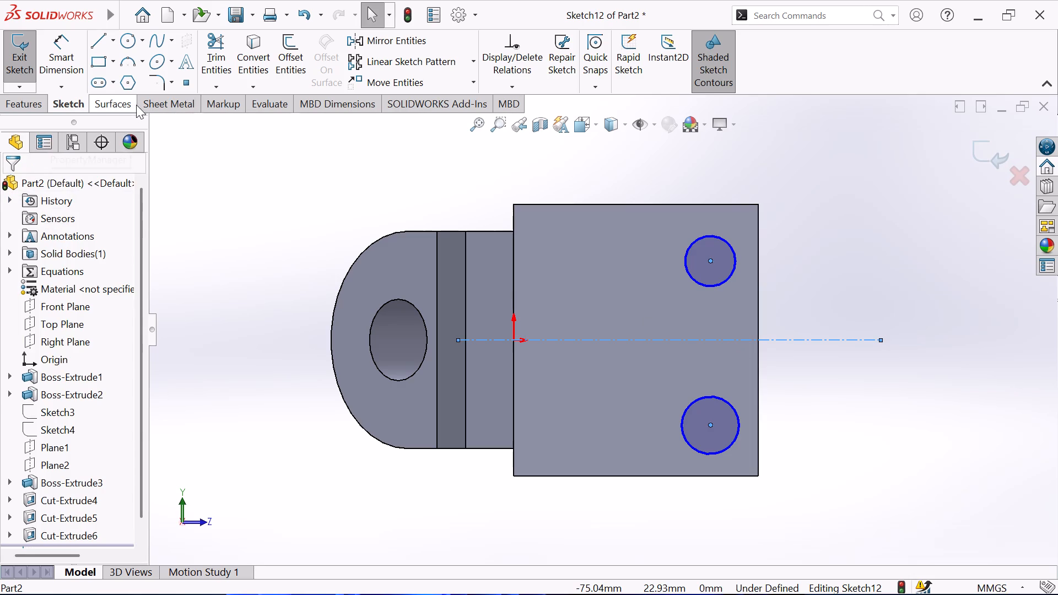
Dimension the vertical distance between the two circle centers as 60 mm.
left_click(68, 48)
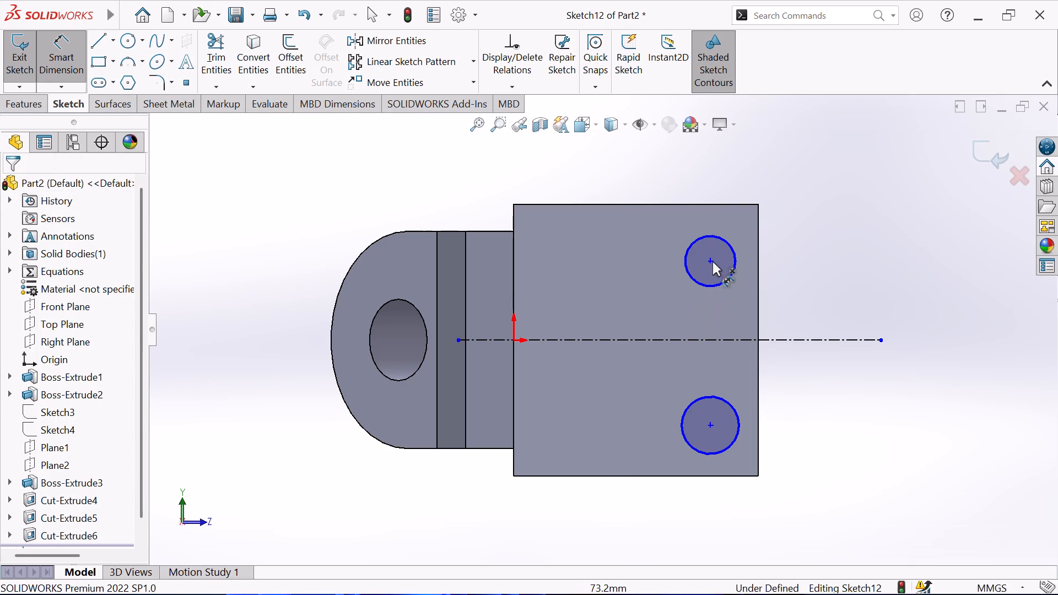
left_click(712, 259)
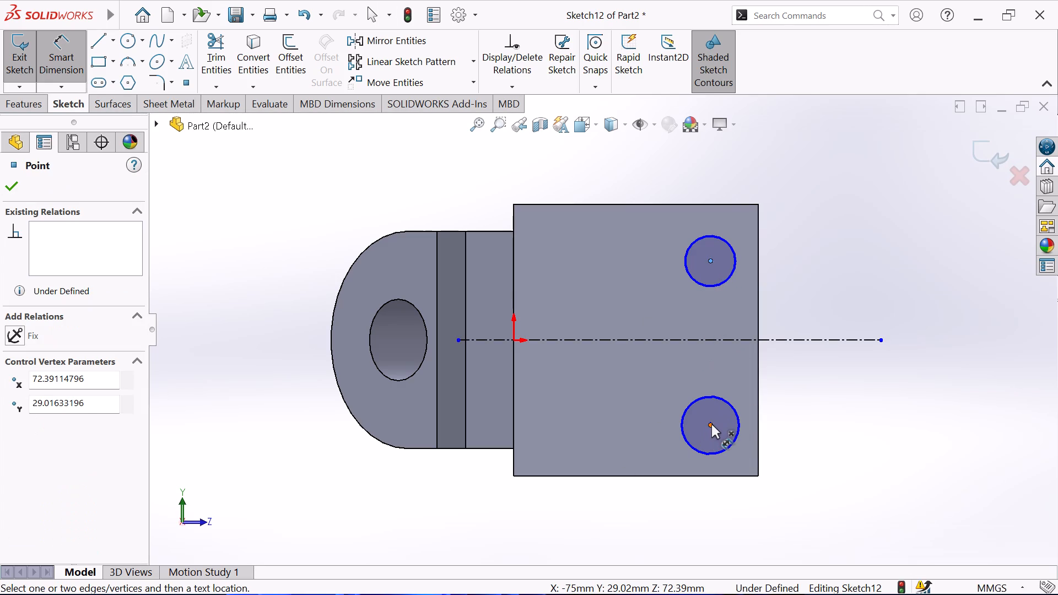
left_click(711, 424)
left_click(801, 366)
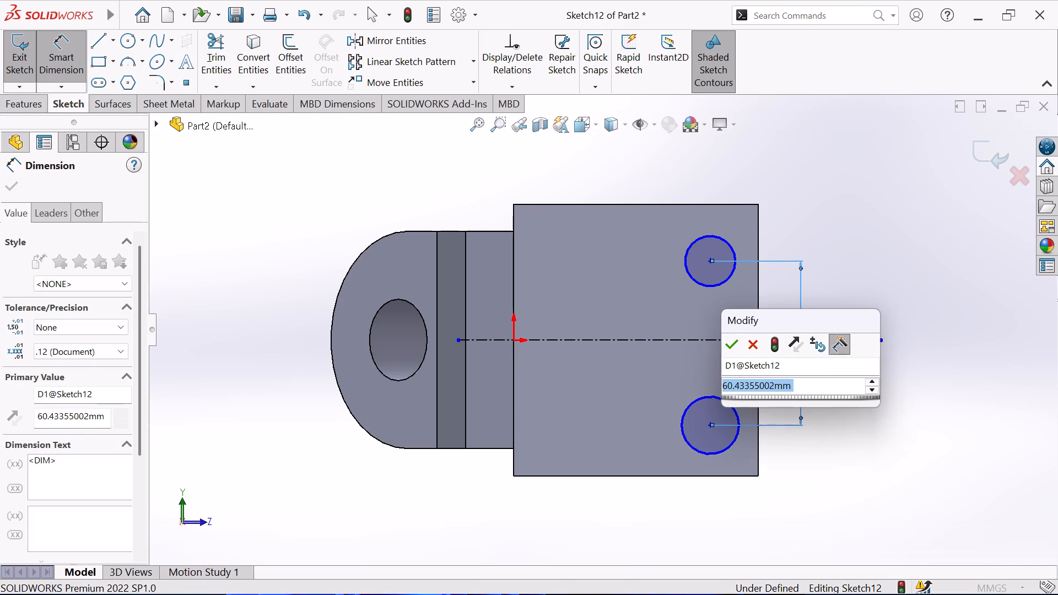
type("60")
key("Return")
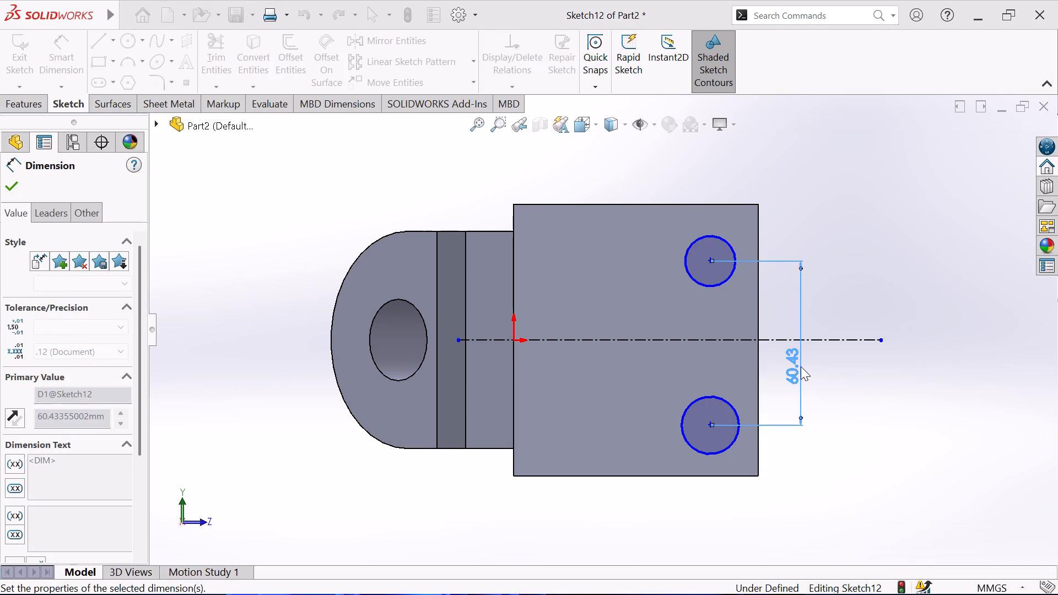
Dimension the lower circle's center 20 mm from the block's vertical edge farthest from the boss.
left_click(759, 438)
left_click(709, 421)
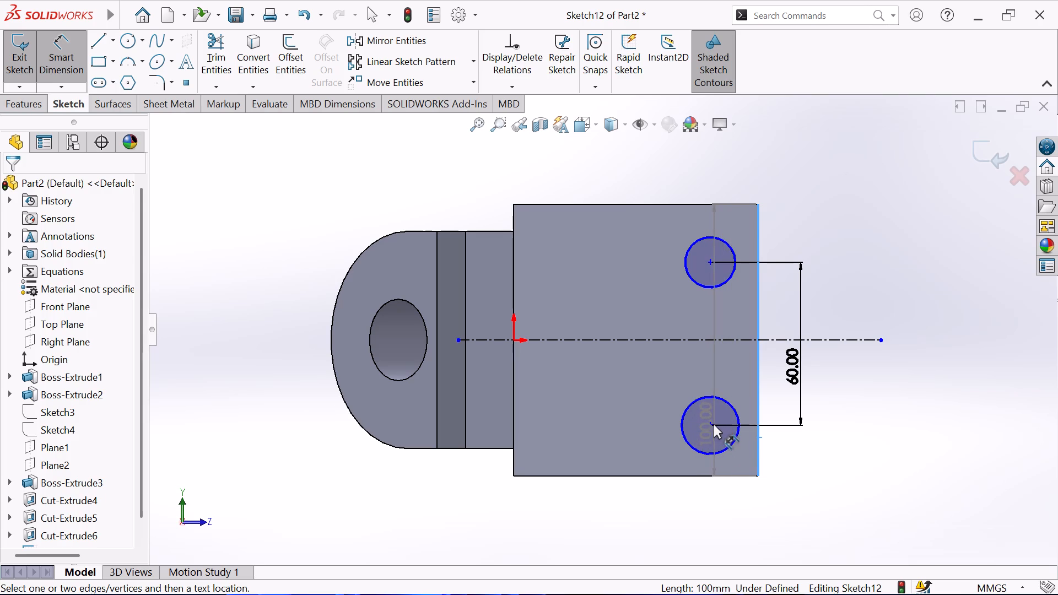
left_click(711, 422)
left_click(732, 492)
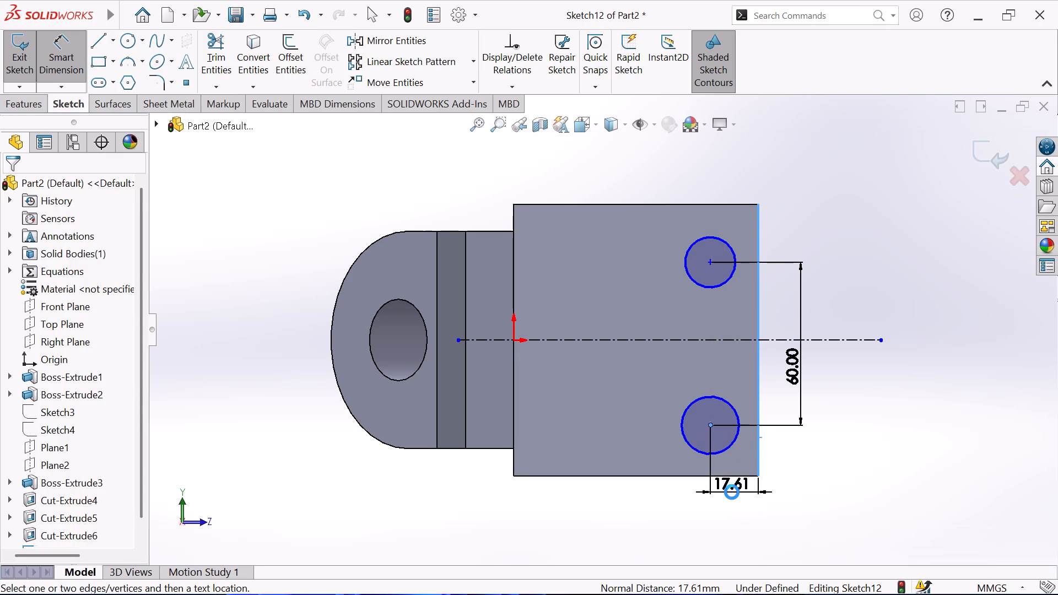
key("2")
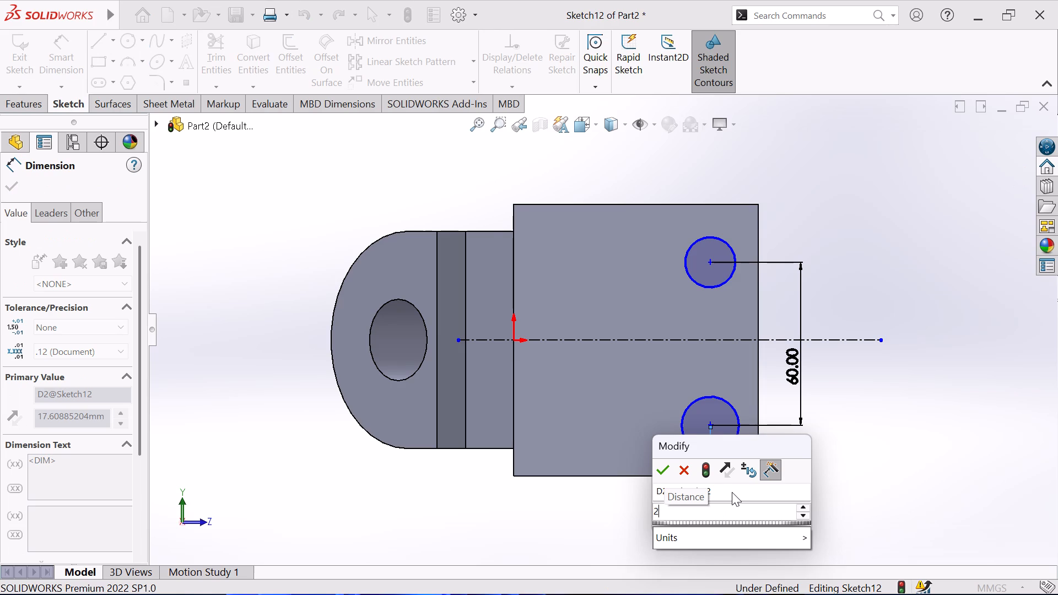
key("0")
key("Return")
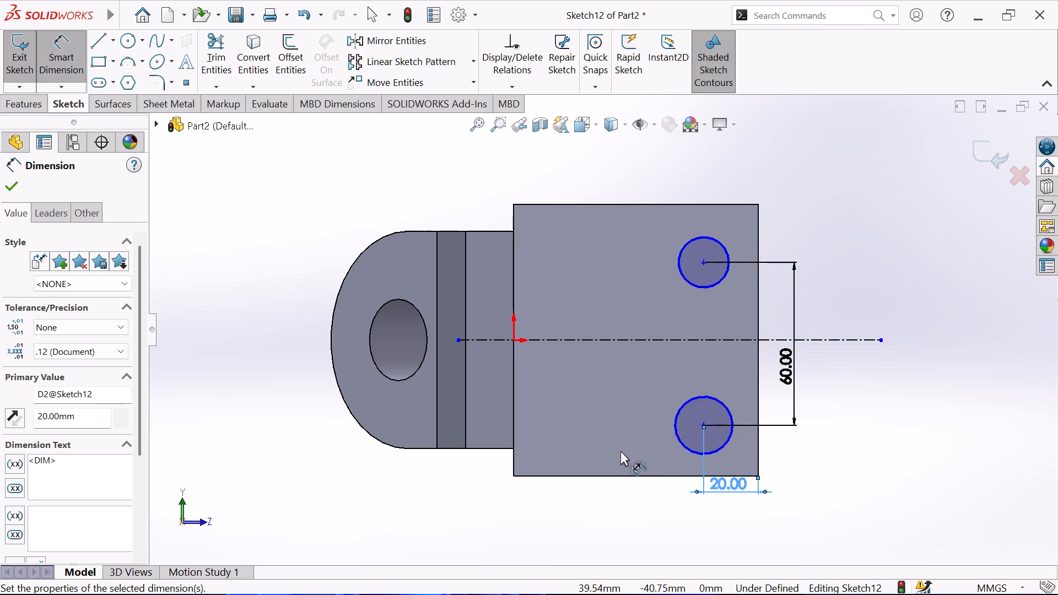
right_click(584, 515)
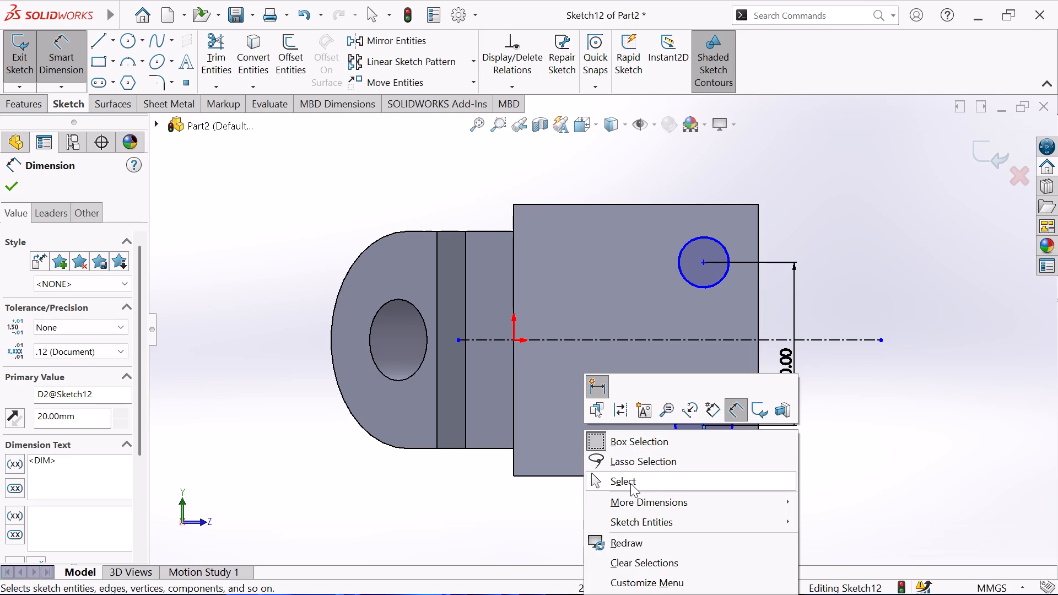
left_click(630, 483)
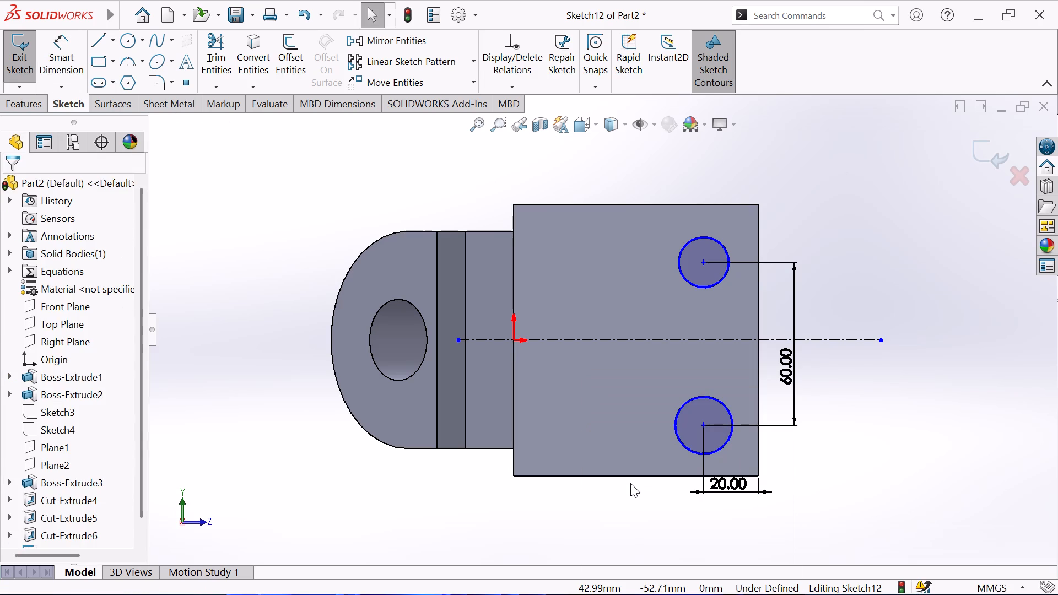
Dimension the upper and lower circles to a diameter of 20 mm each.
left_click(53, 54)
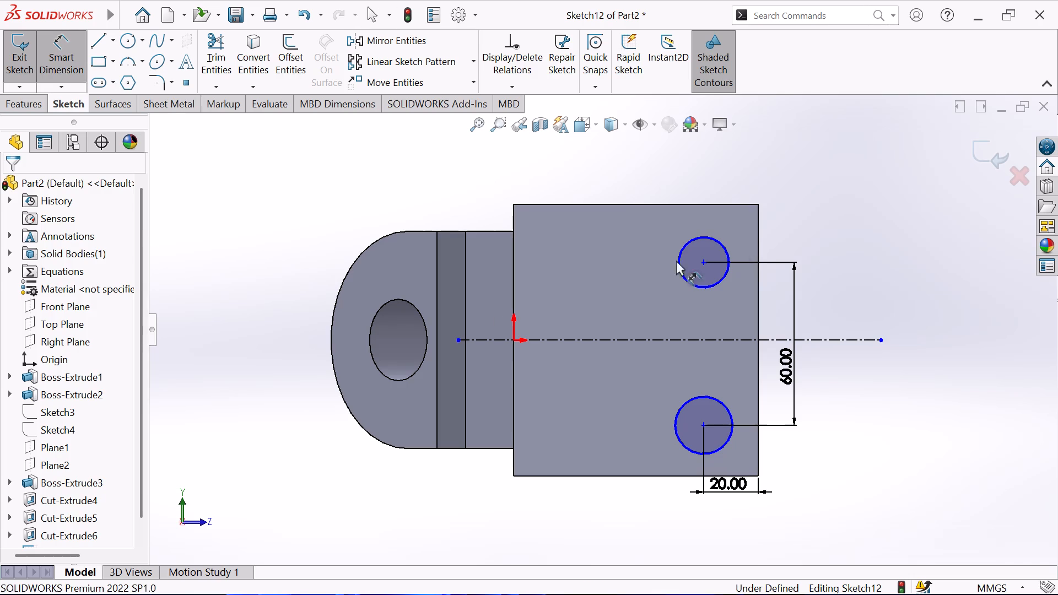
left_click(681, 256)
left_click(644, 263)
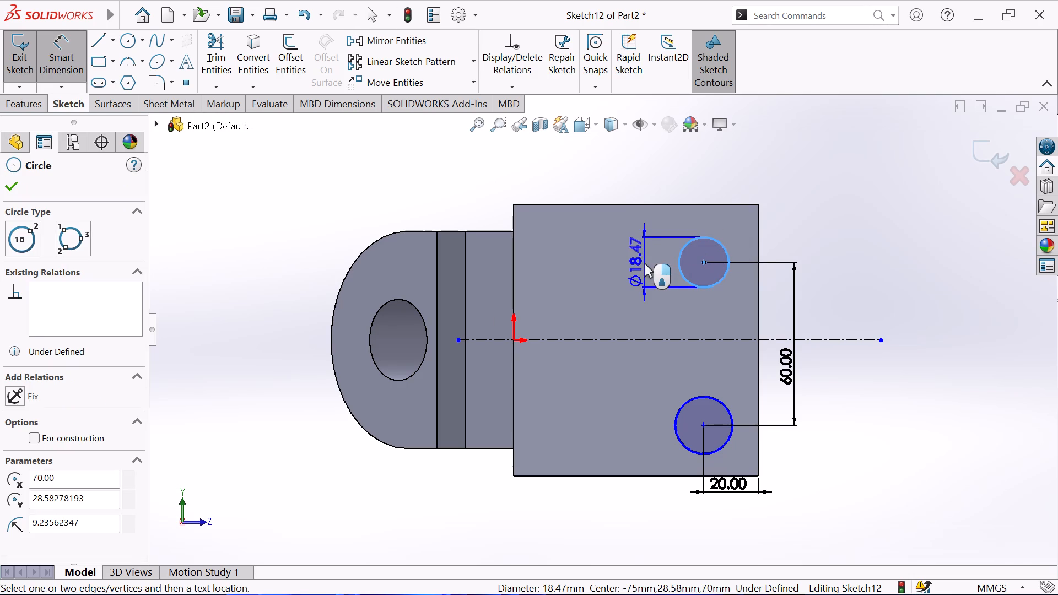
key("2")
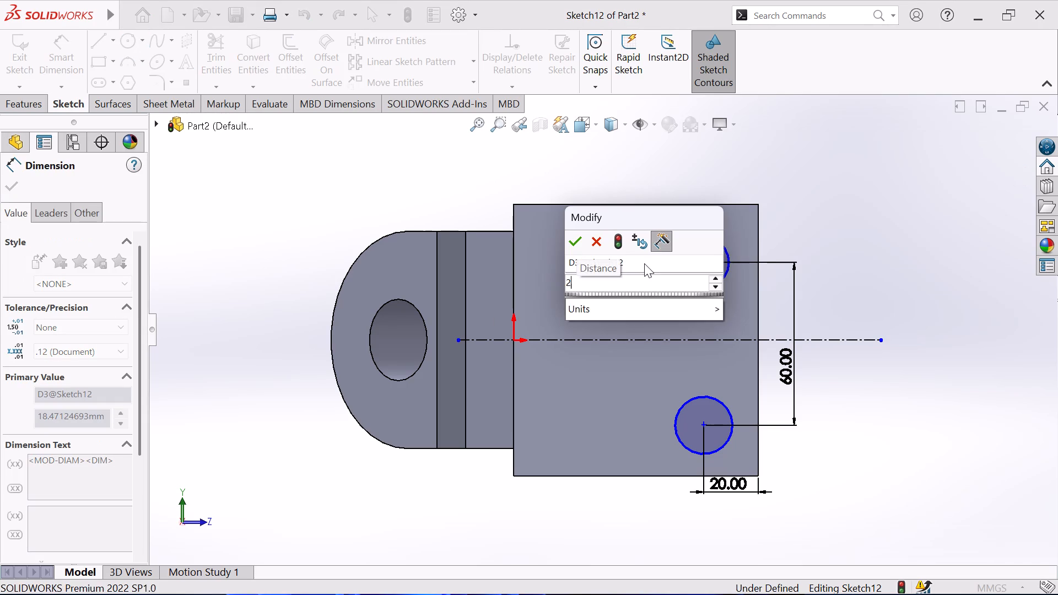
key("0")
key("Return")
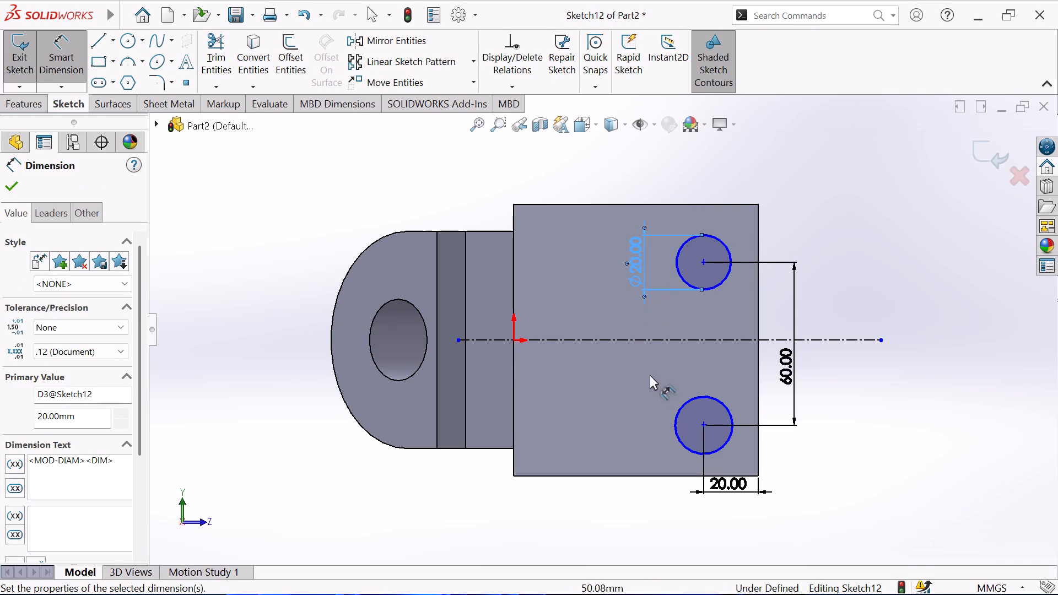
left_click(678, 437)
left_click(632, 390)
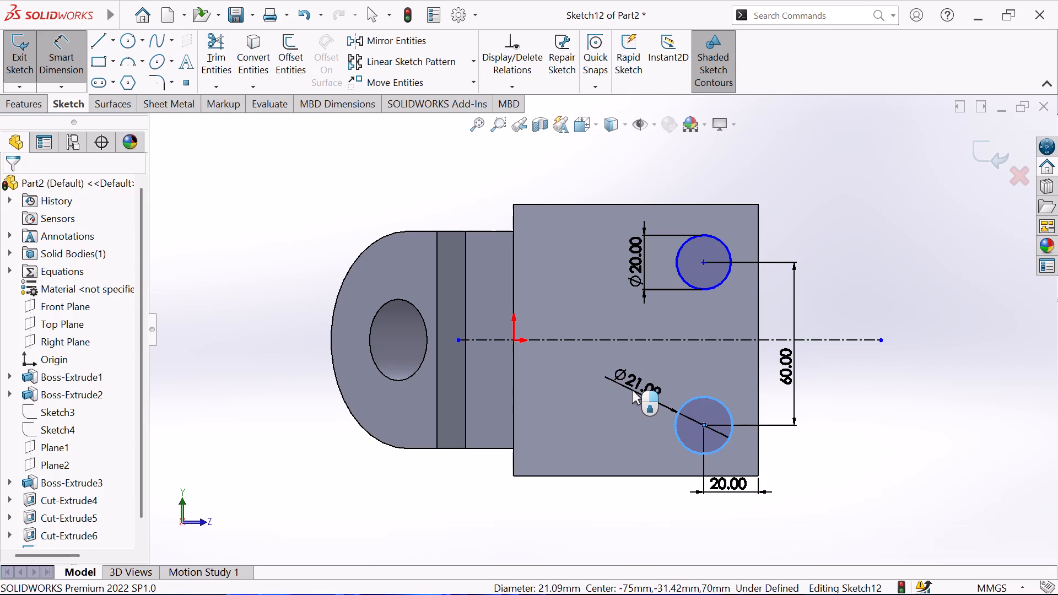
type("20")
key("Return")
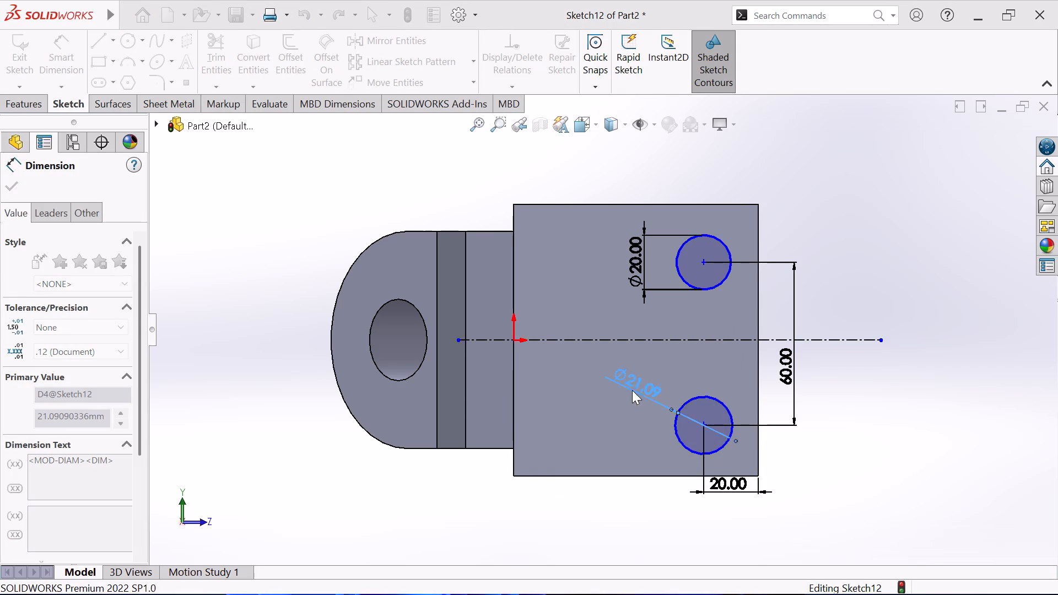
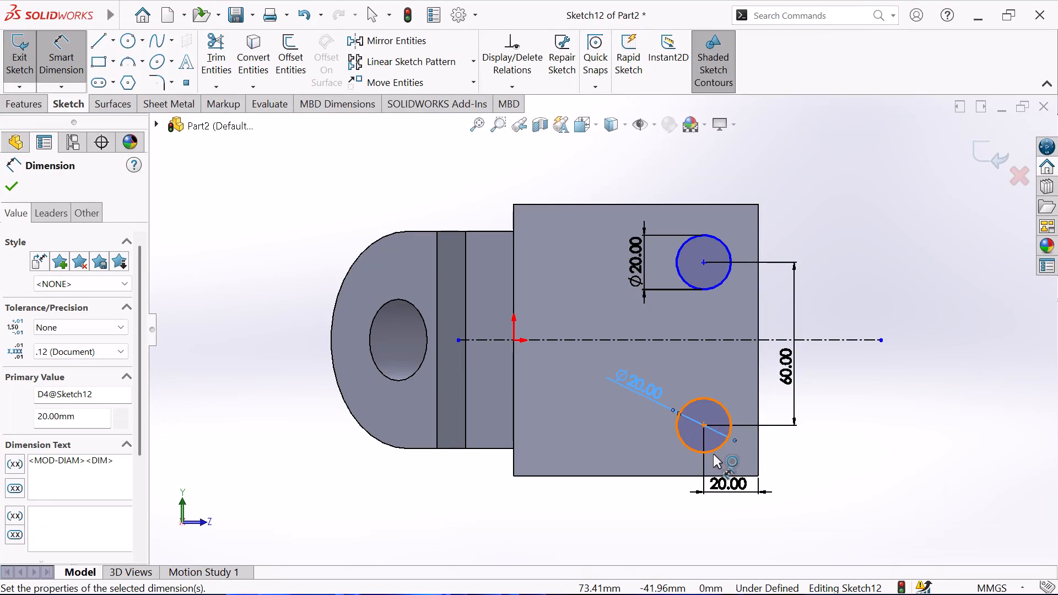
Dimension the upper circle's center 20 mm from the block's upper horizontal edge.
left_click(706, 262)
left_click(694, 204)
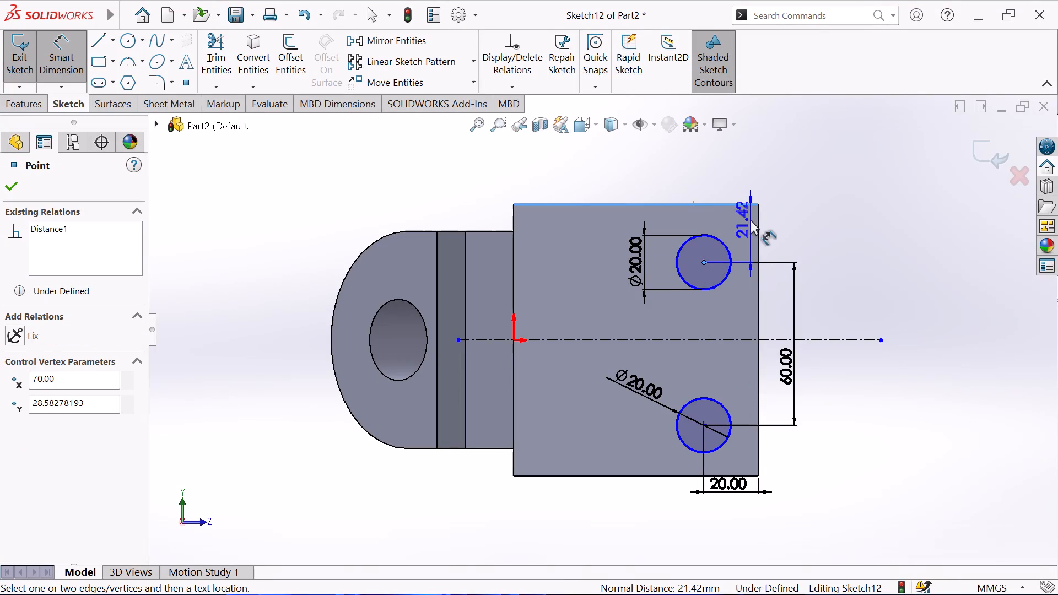
left_click(778, 220)
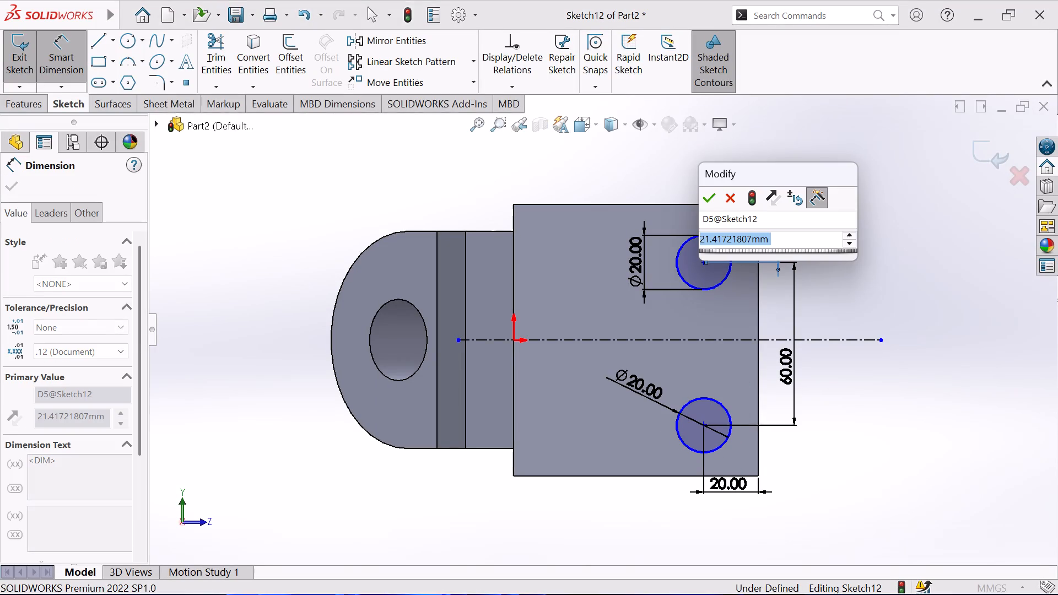
type("20")
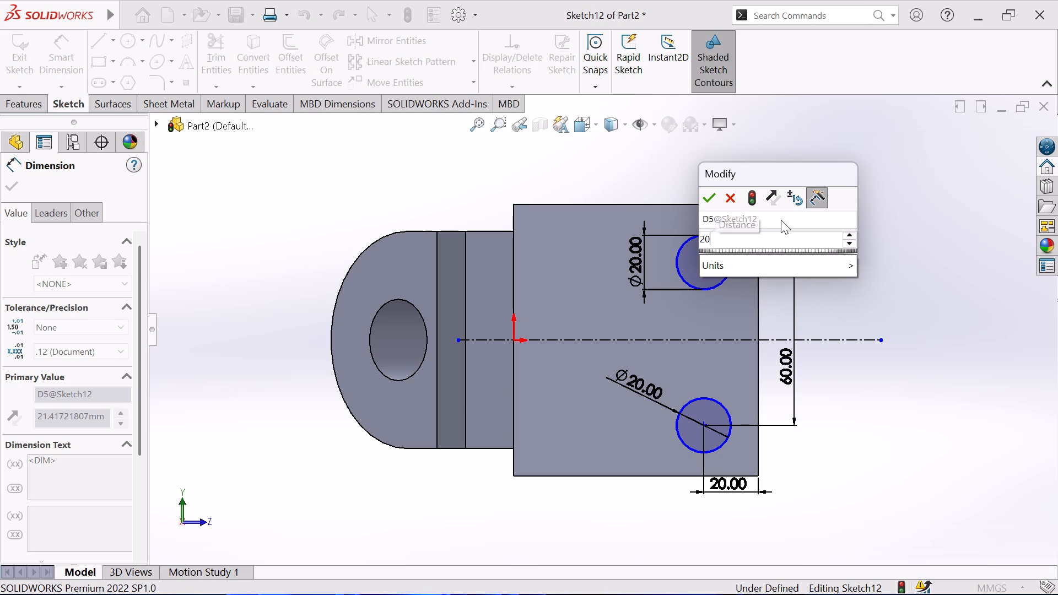
key("Return")
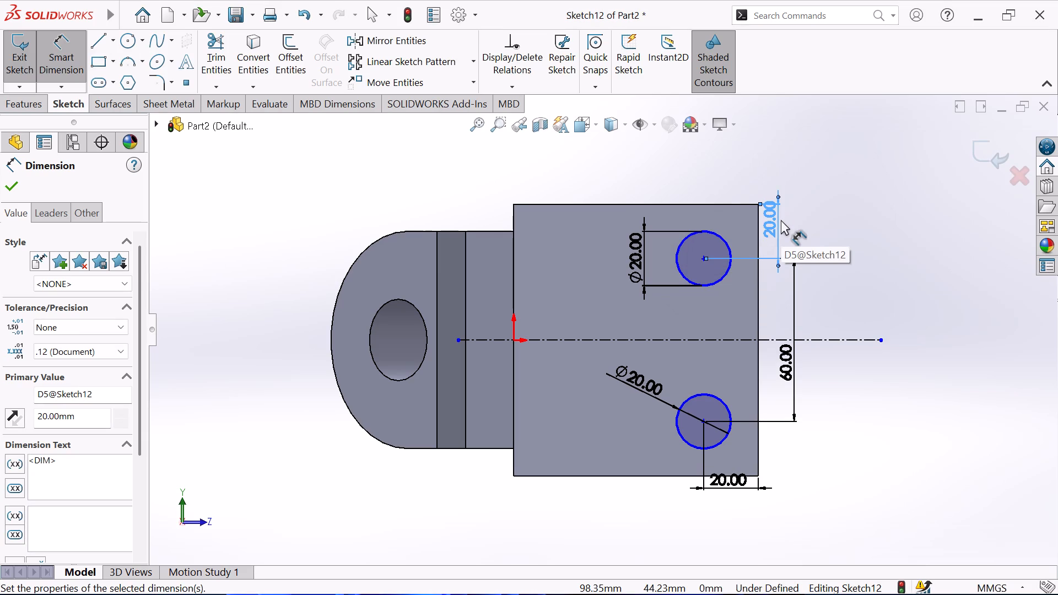
Dimension the horizontal distance from the origin to the upper circle's center.
left_click(514, 342)
left_click(703, 257)
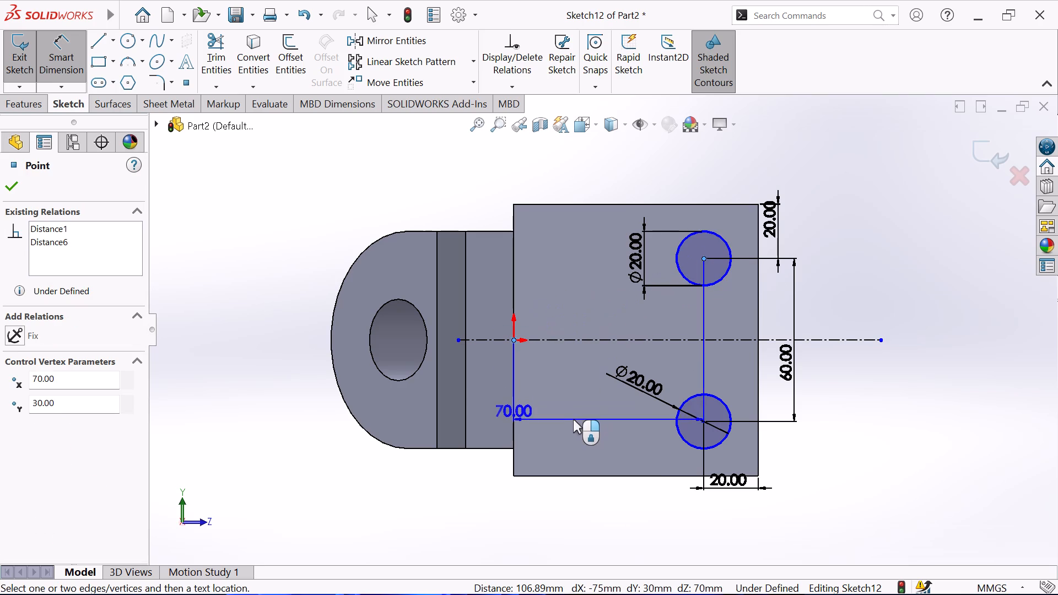
left_click(579, 360)
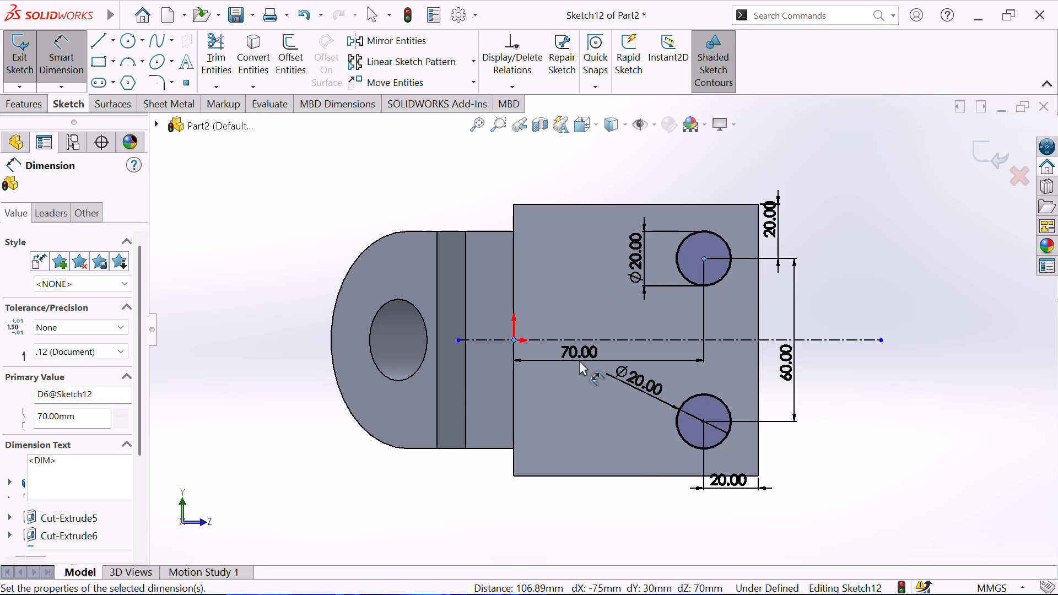
left_click(512, 342)
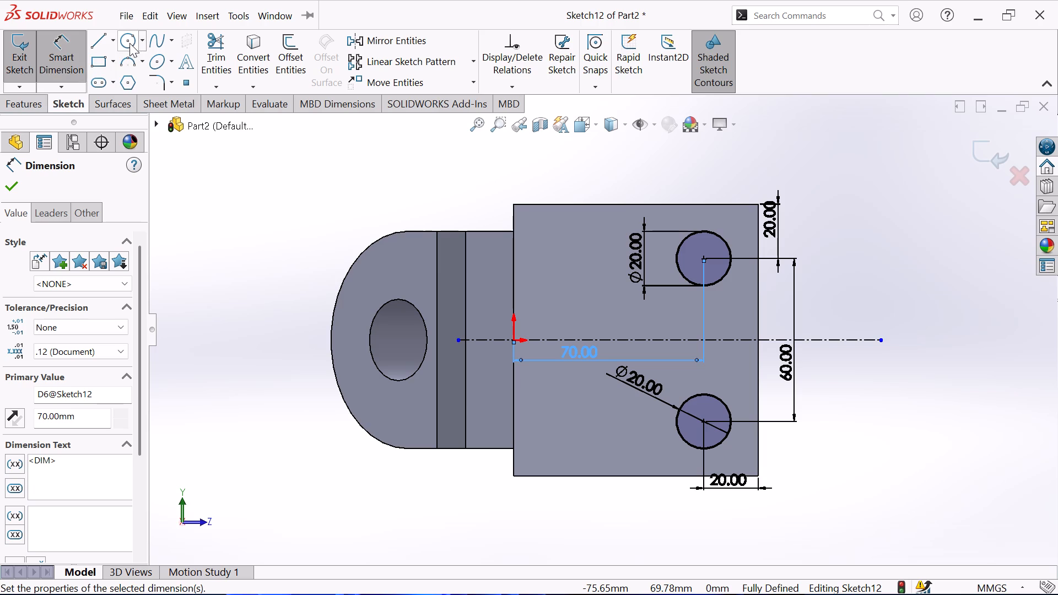
left_click(8, 188)
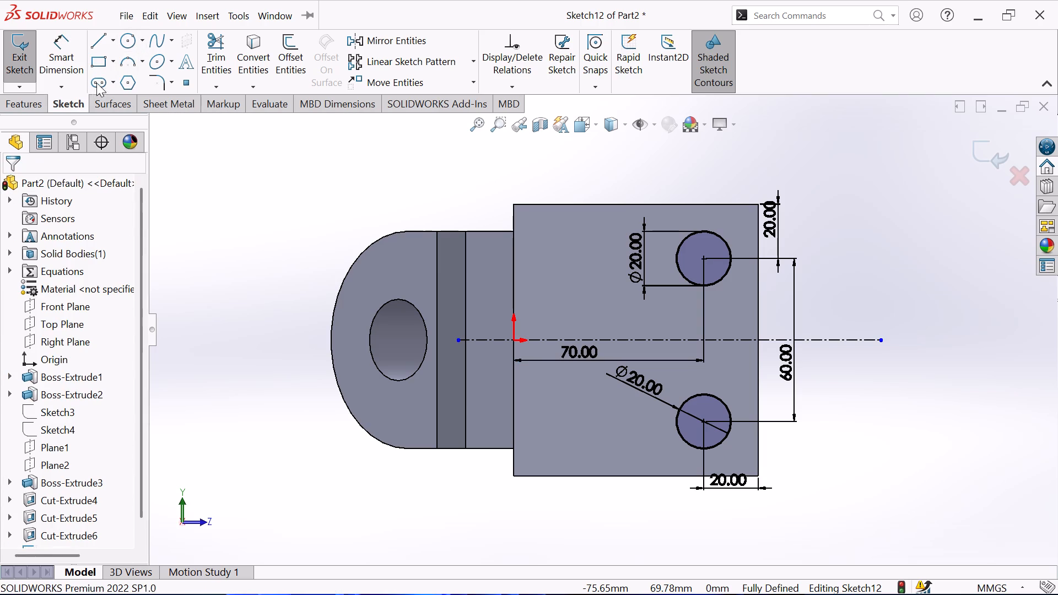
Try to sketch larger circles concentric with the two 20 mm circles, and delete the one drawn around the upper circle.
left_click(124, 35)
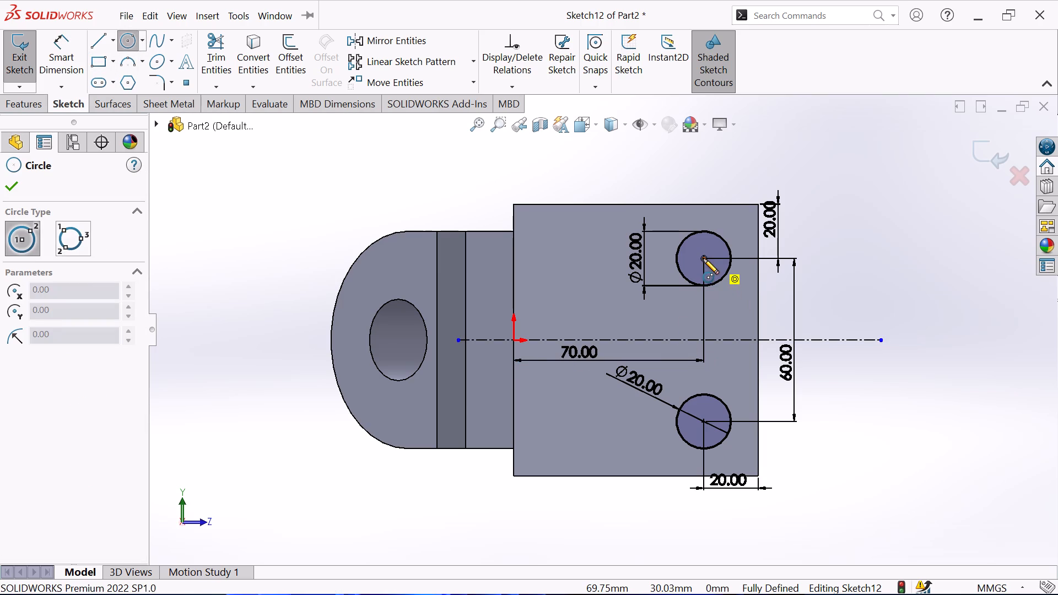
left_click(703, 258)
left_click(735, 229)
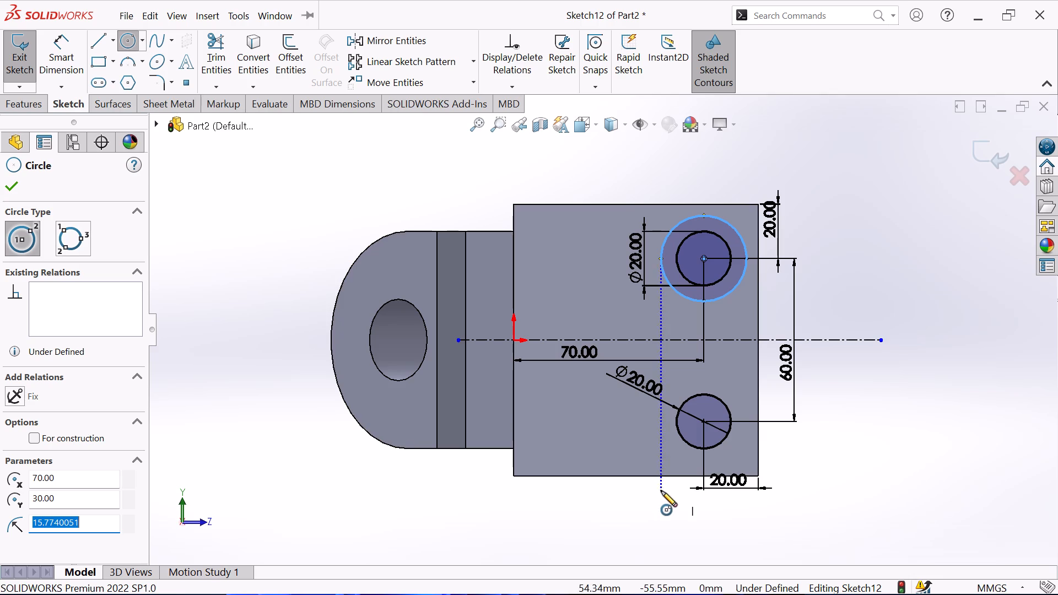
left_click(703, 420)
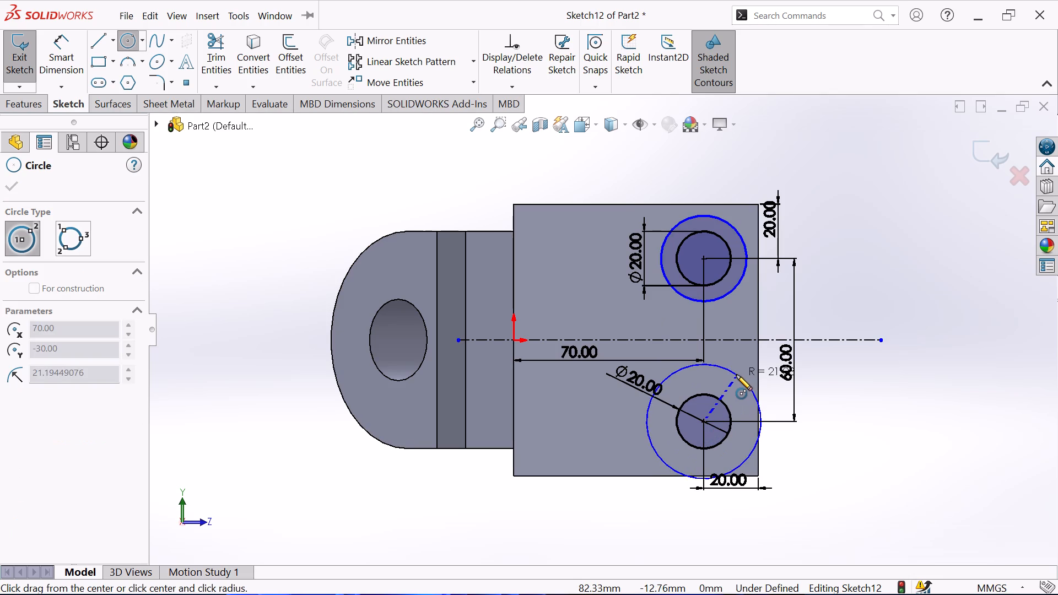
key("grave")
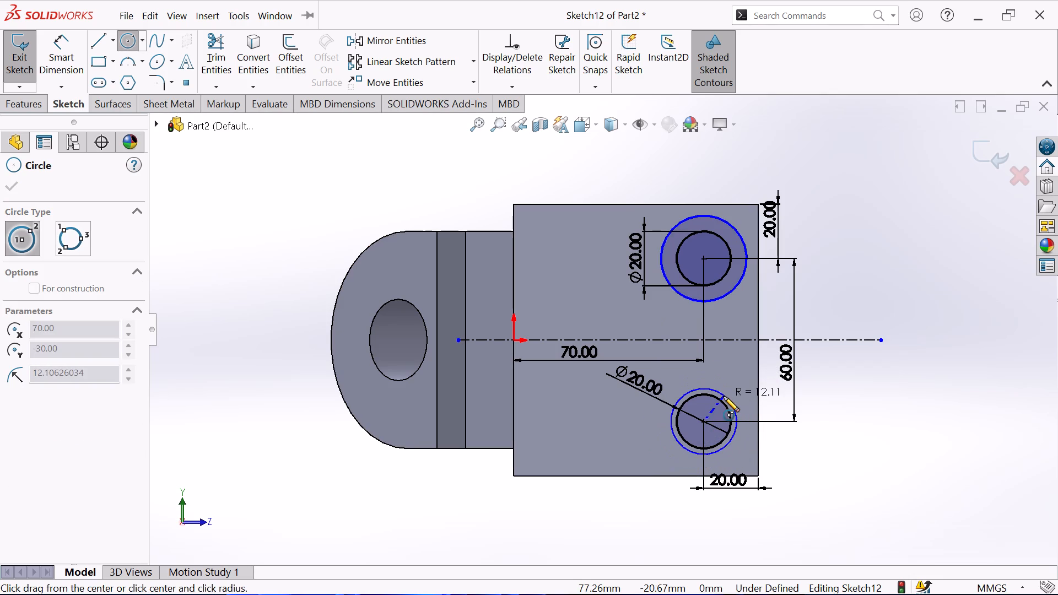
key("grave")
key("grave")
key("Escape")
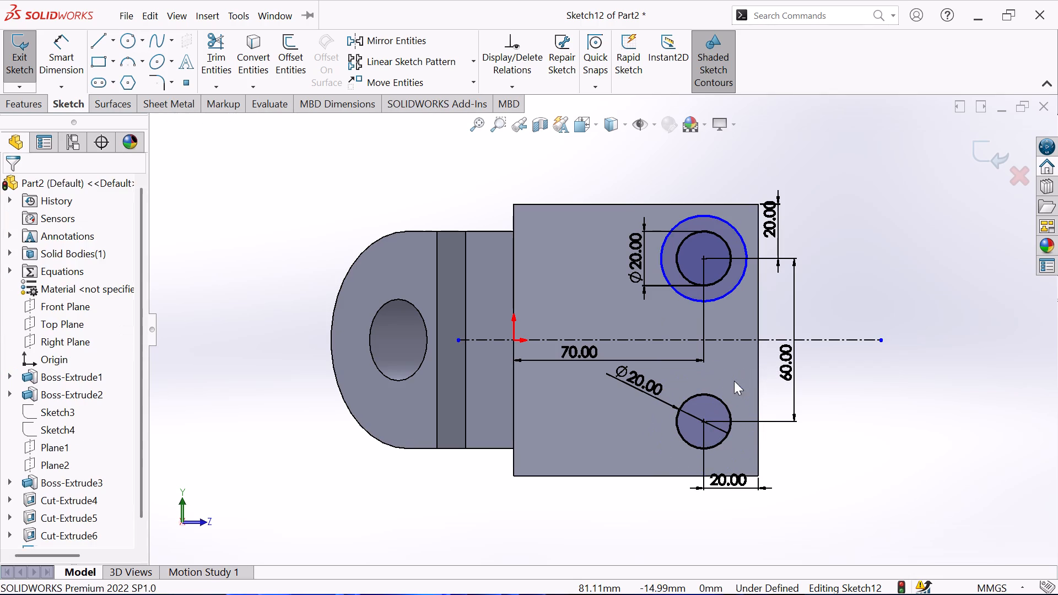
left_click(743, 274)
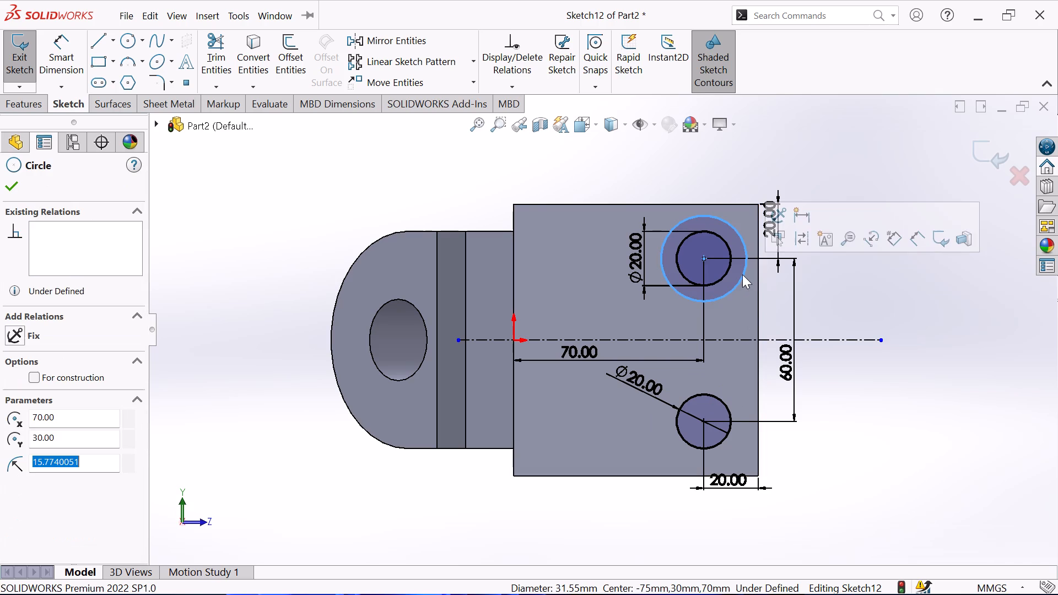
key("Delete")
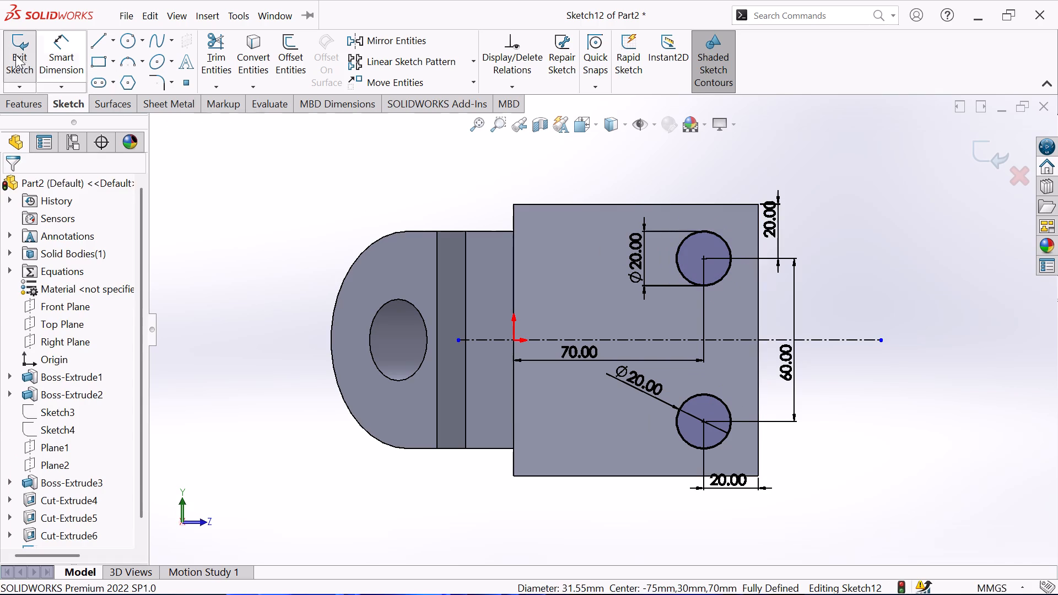
Finish the sketch and cut-extrude its two 20 mm circles through the block with the Up To Next end condition.
left_click(20, 52)
left_click(25, 106)
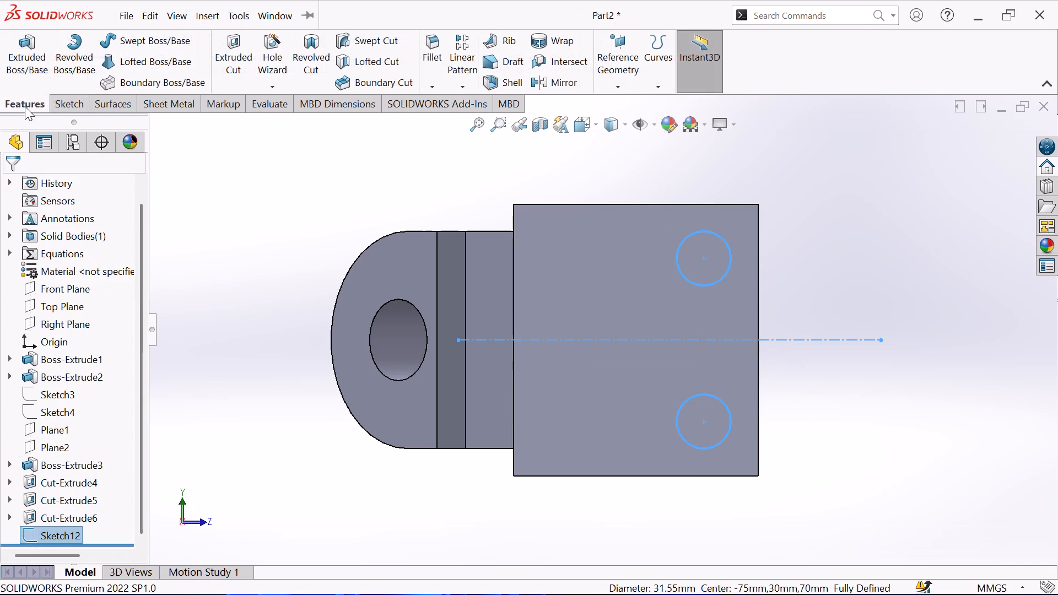
left_click(241, 61)
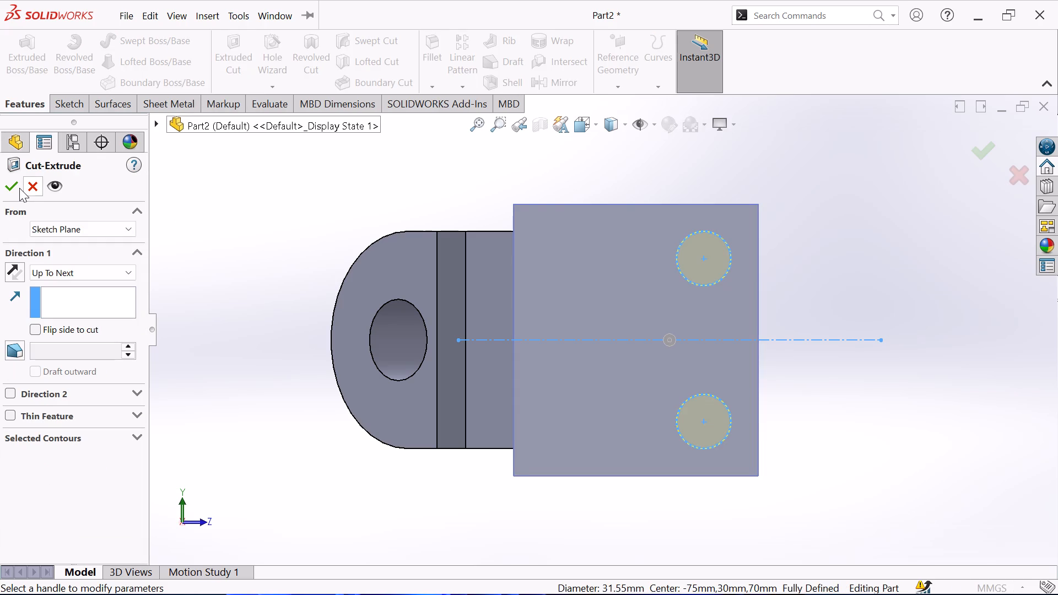
left_click(19, 188)
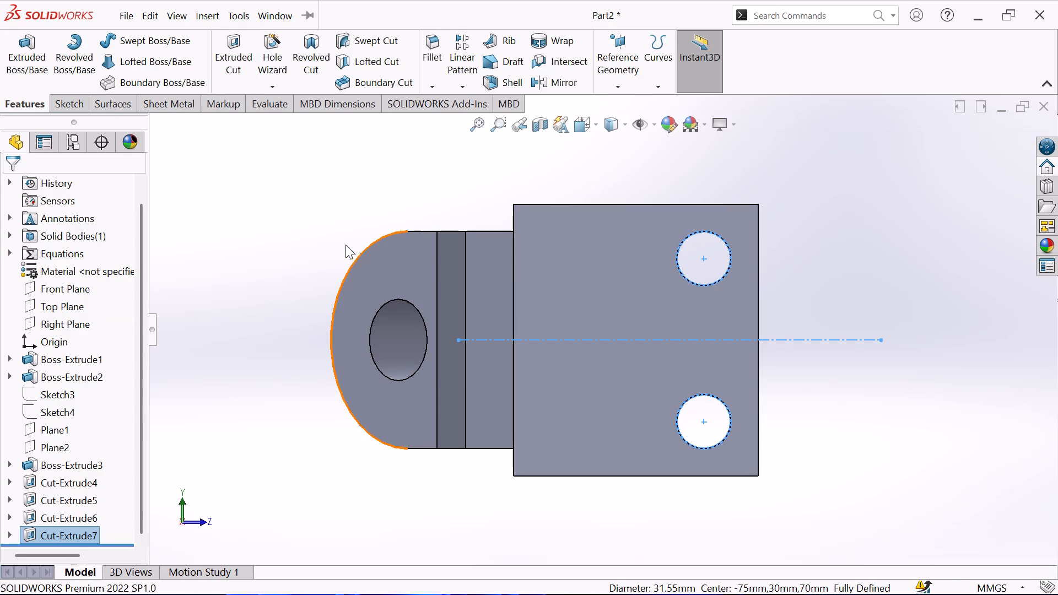
key("Escape")
Fillet one free-end corner edge of the leg with the two new holes, using a 25 mm radius.
left_click(434, 55)
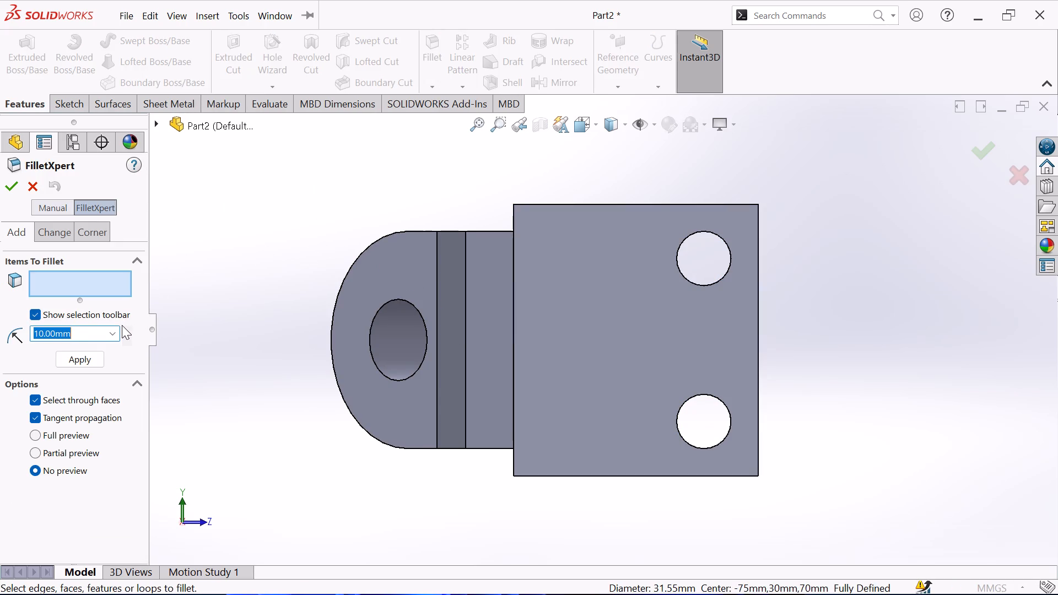
type("25")
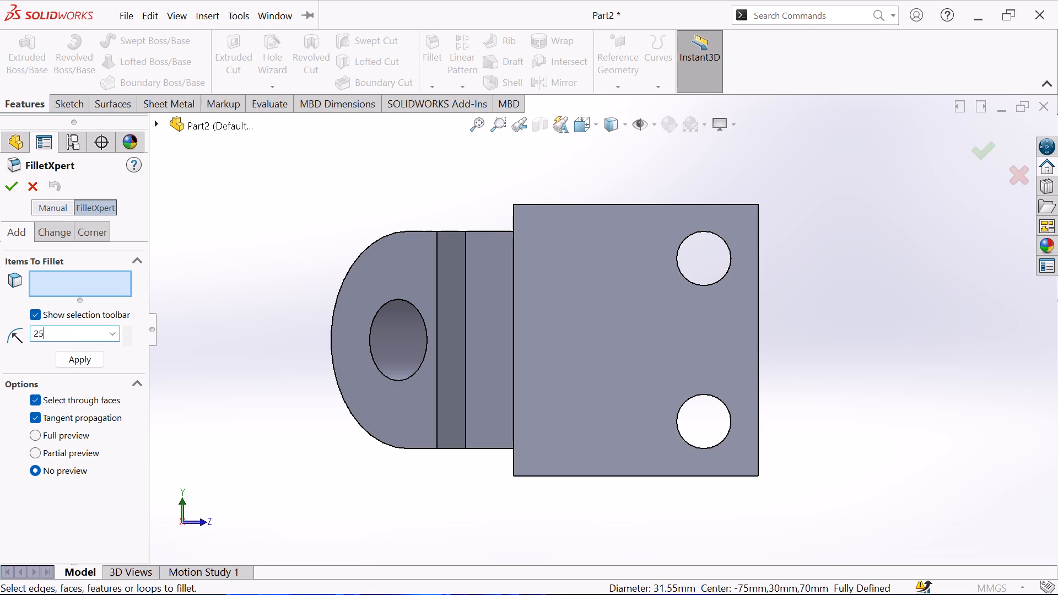
key("Return")
key("Return")
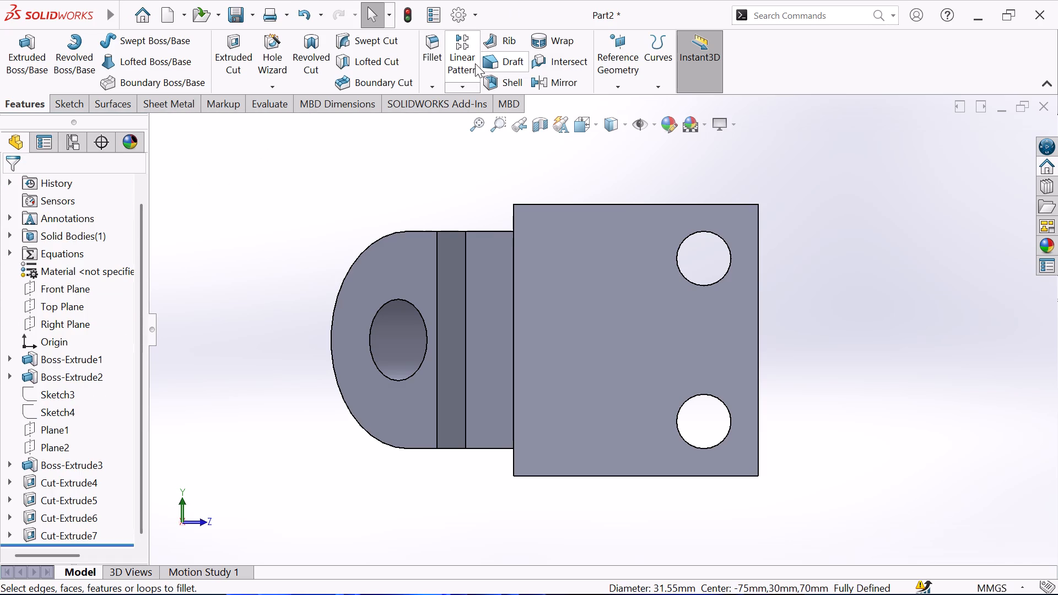
left_click(428, 56)
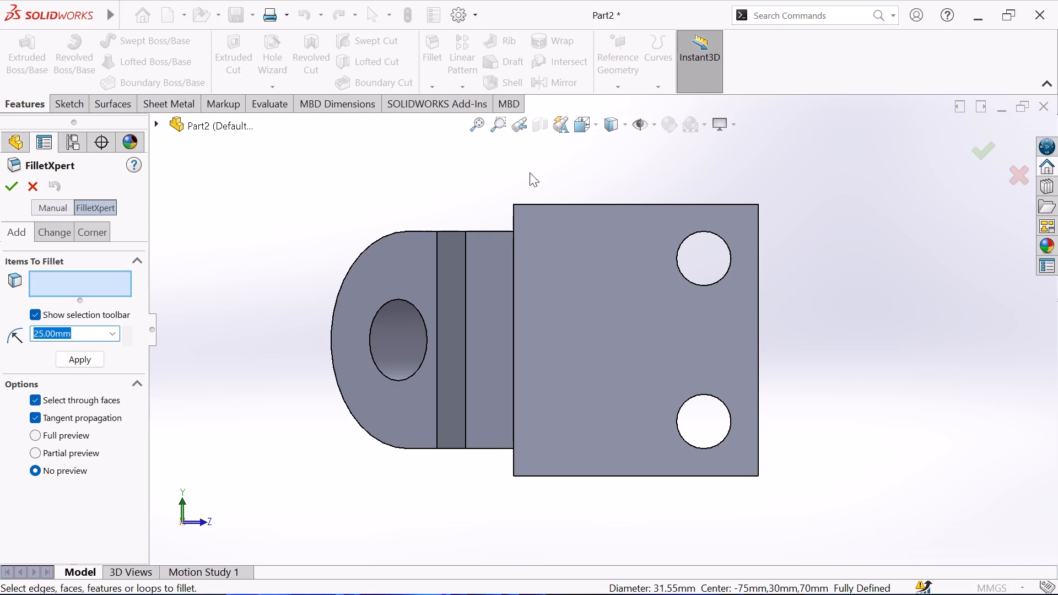
middle_click_drag(558, 181, 490, 313)
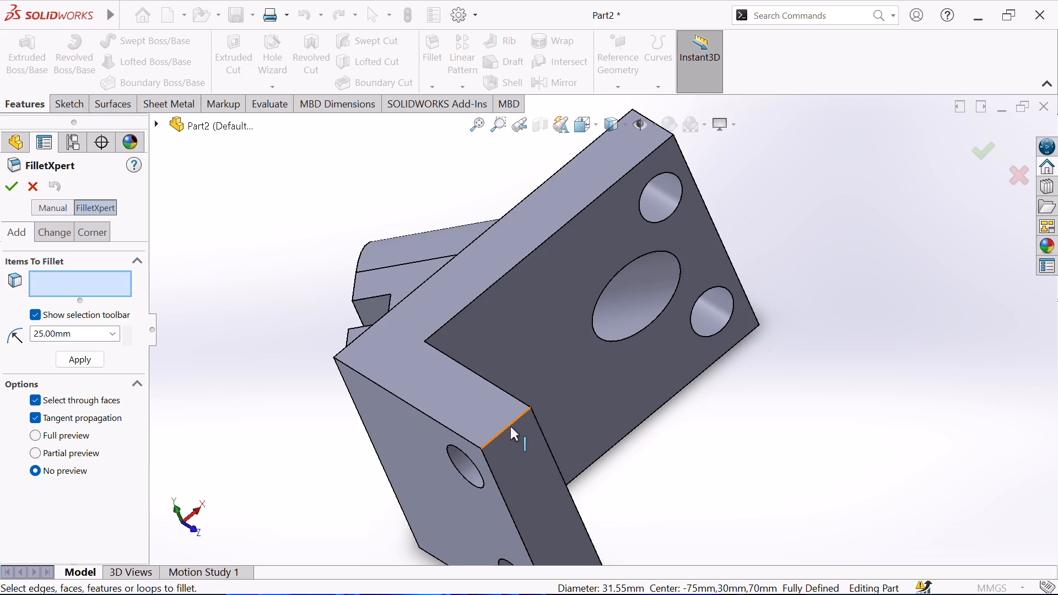
left_click(510, 426)
scroll(645, 436, "up", 3)
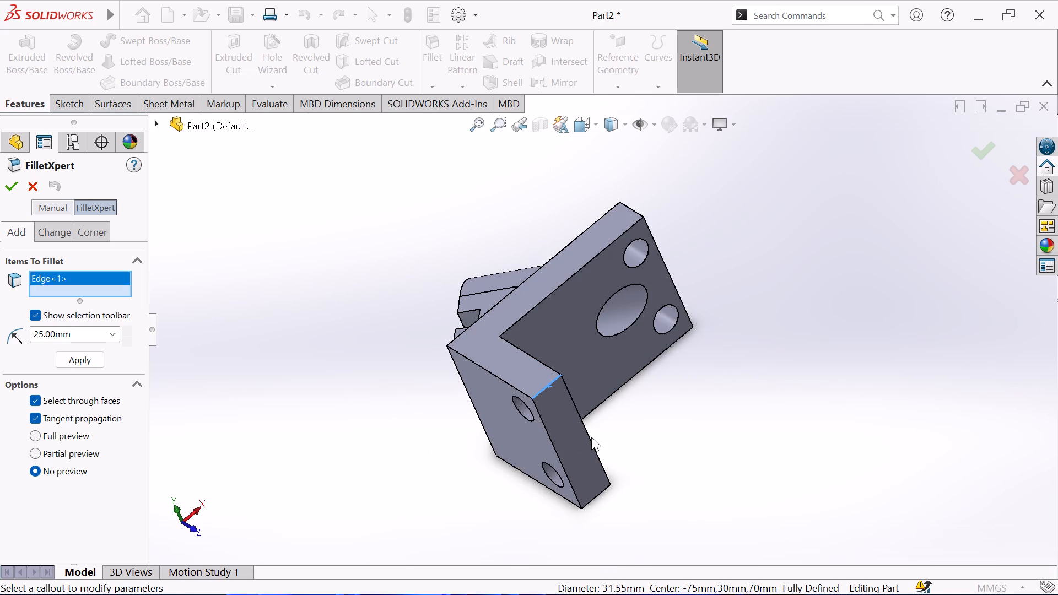
left_click(6, 189)
Fillet the other free-end corner edge of the same leg with a 25 mm radius.
middle_click_drag(402, 303, 306, 252)
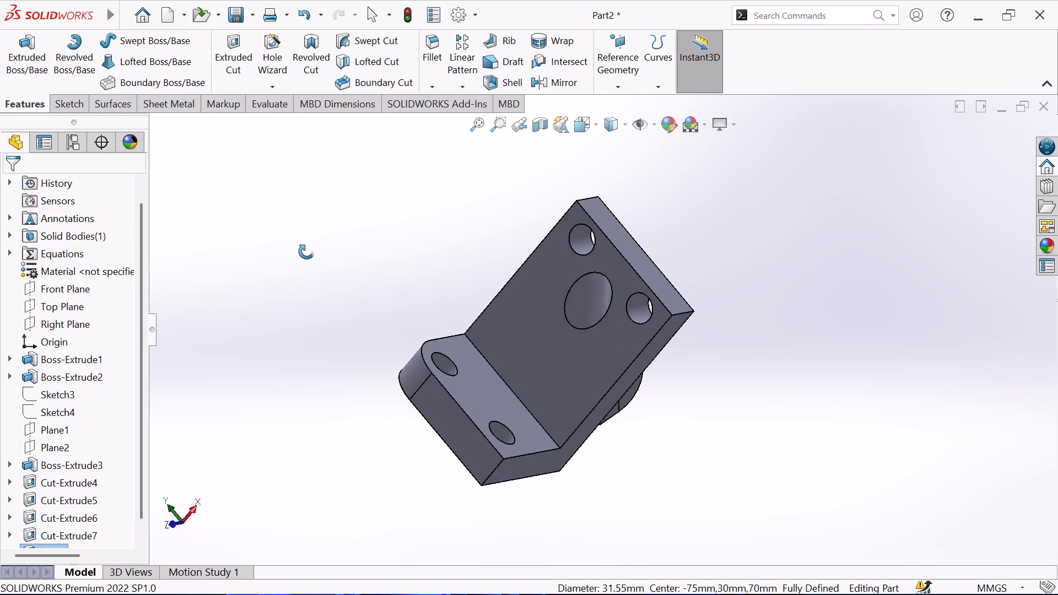
middle_click_drag(306, 252, 295, 236)
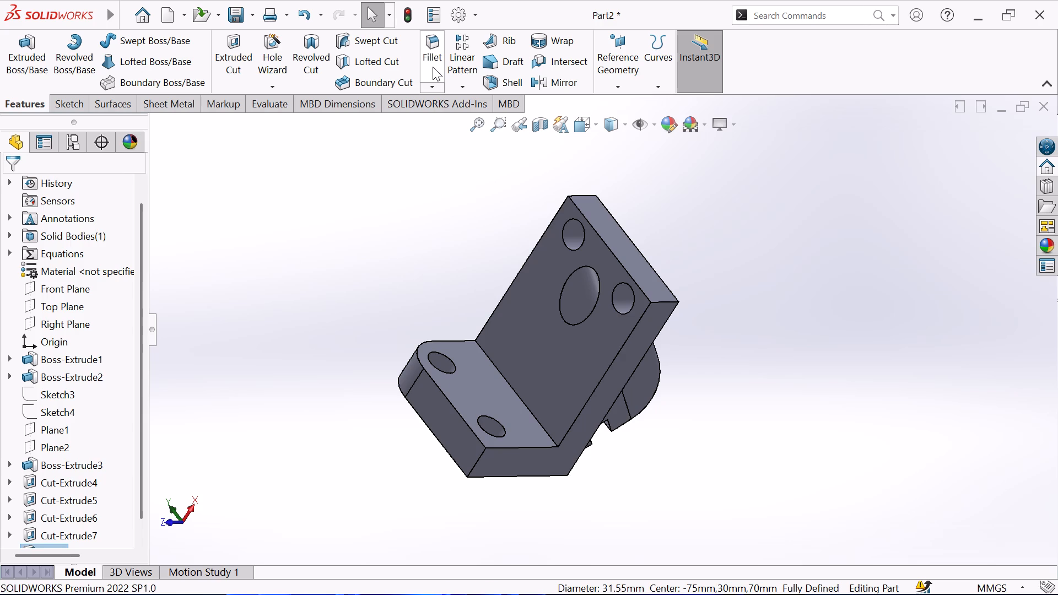
left_click(433, 67)
middle_click_drag(408, 483, 401, 431)
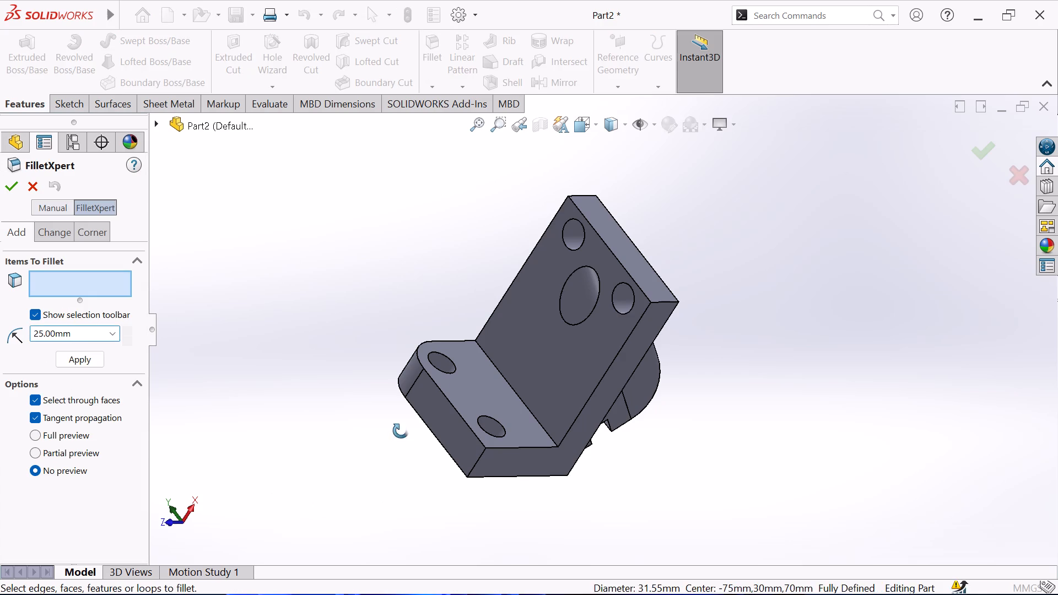
middle_click_drag(401, 431, 397, 404)
scroll(398, 414, "down", 2)
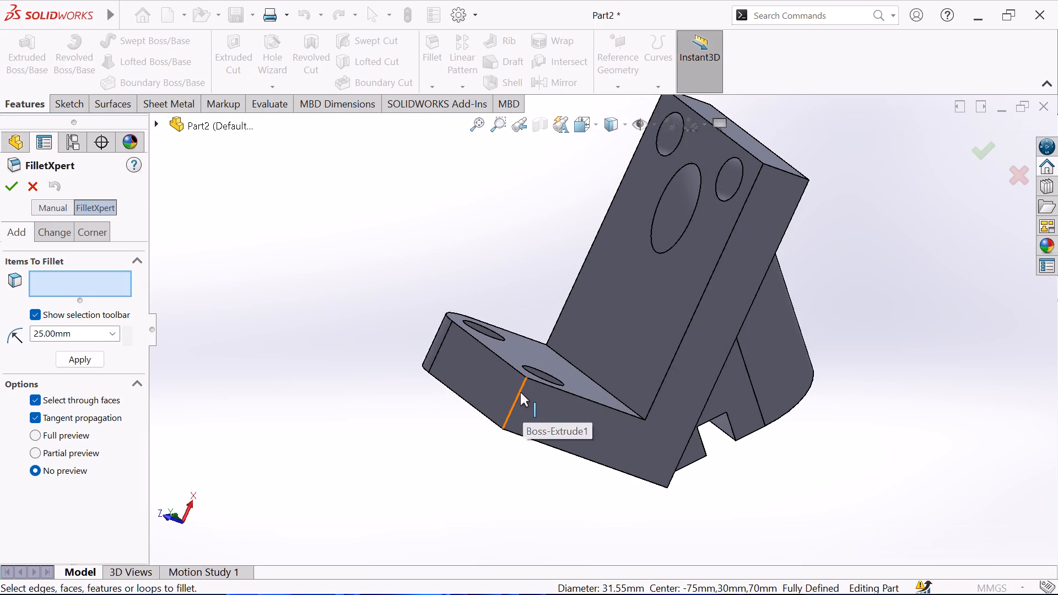
left_click(520, 392)
left_click(19, 186)
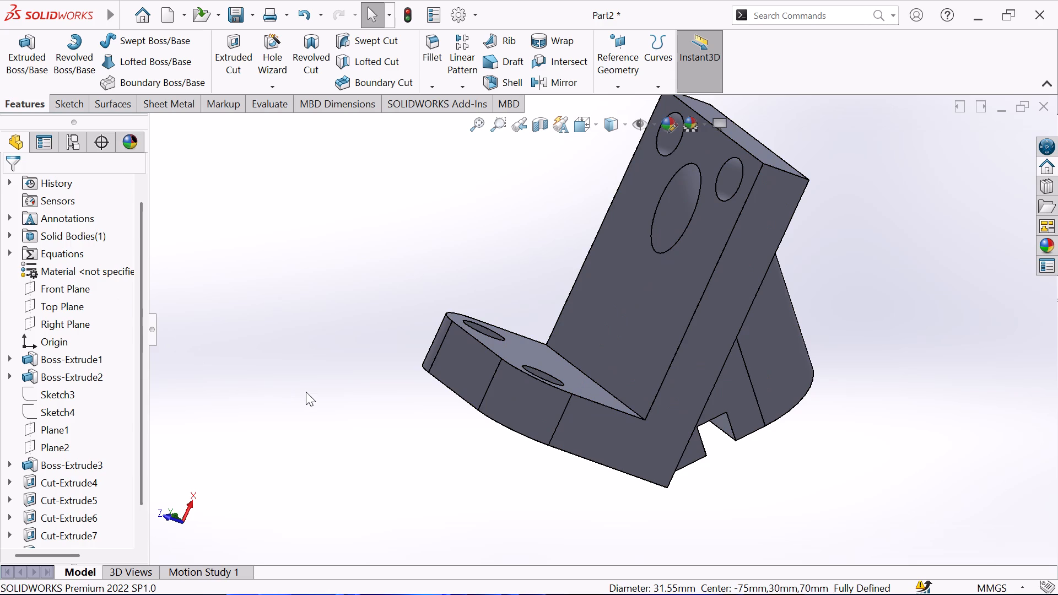
key("Escape")
Examine the part from several sides, checking the rounded leg, the corner holes and the angled boss.
scroll(329, 341, "up", 1)
middle_click_drag(363, 300, 253, 286)
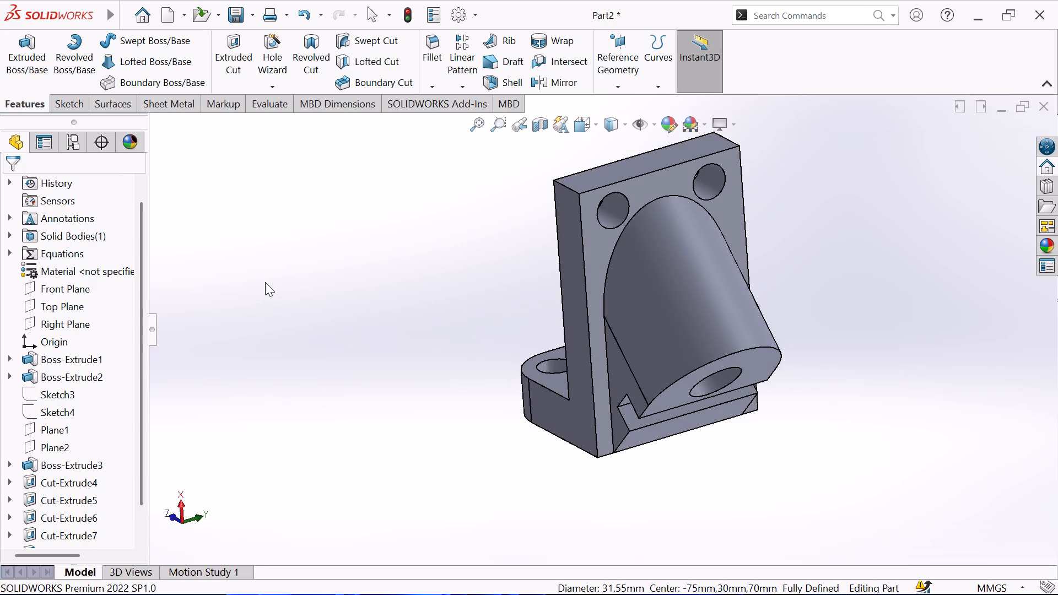
middle_click_drag(271, 281, 236, 431)
scroll(322, 405, "up", 1)
middle_click_drag(323, 386, 278, 295)
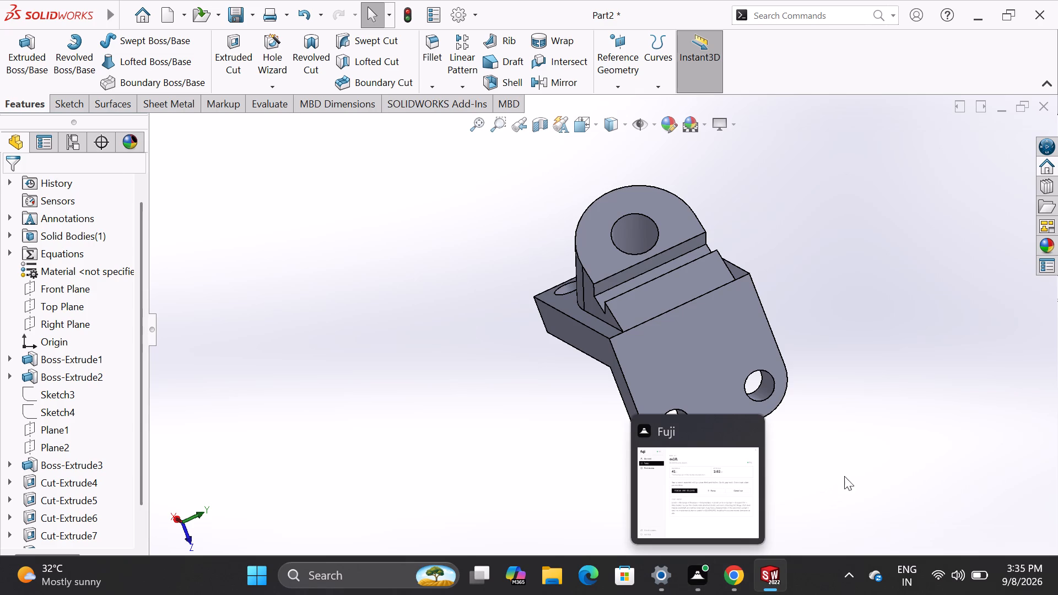
scroll(801, 356, "up", 1)
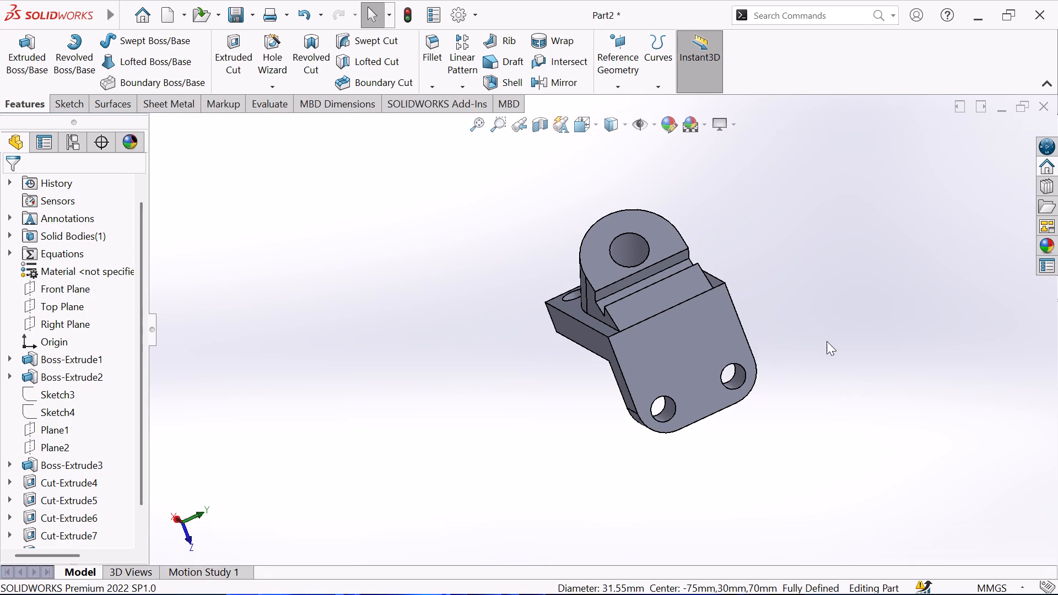
middle_click_drag(828, 340, 248, 408)
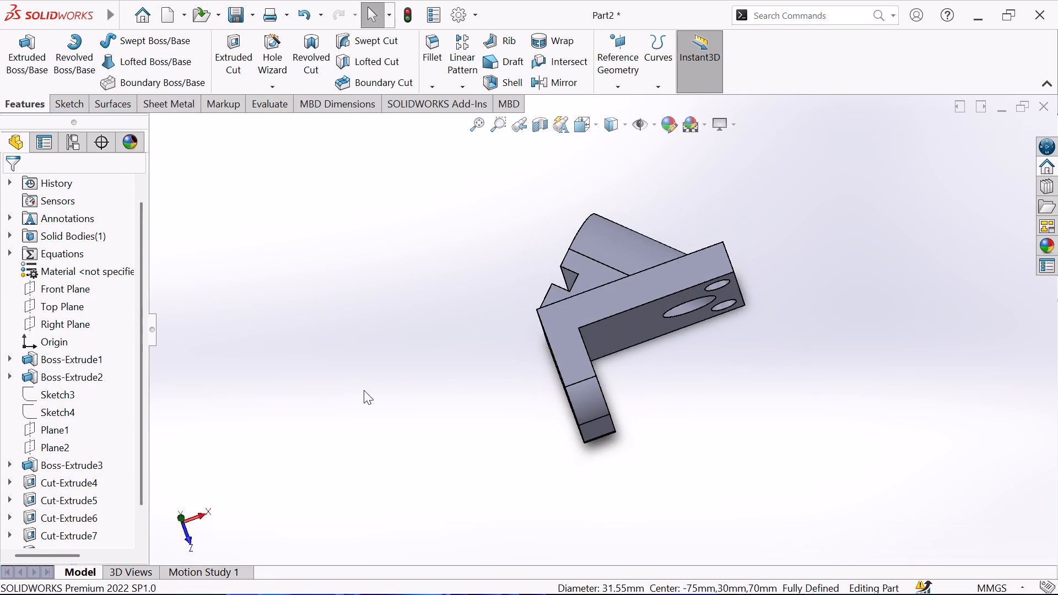
scroll(364, 390, "up", 1)
middle_click_drag(662, 356, 545, 163)
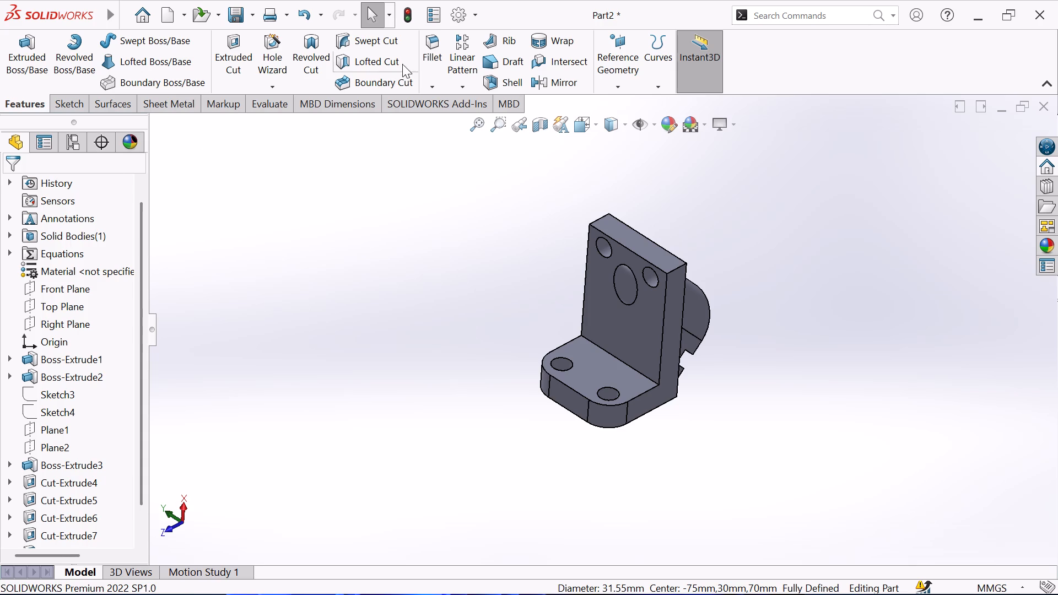
Fillet one free-end corner edge of the leg carrying the angled boss, using a 25 mm radius.
left_click(440, 48)
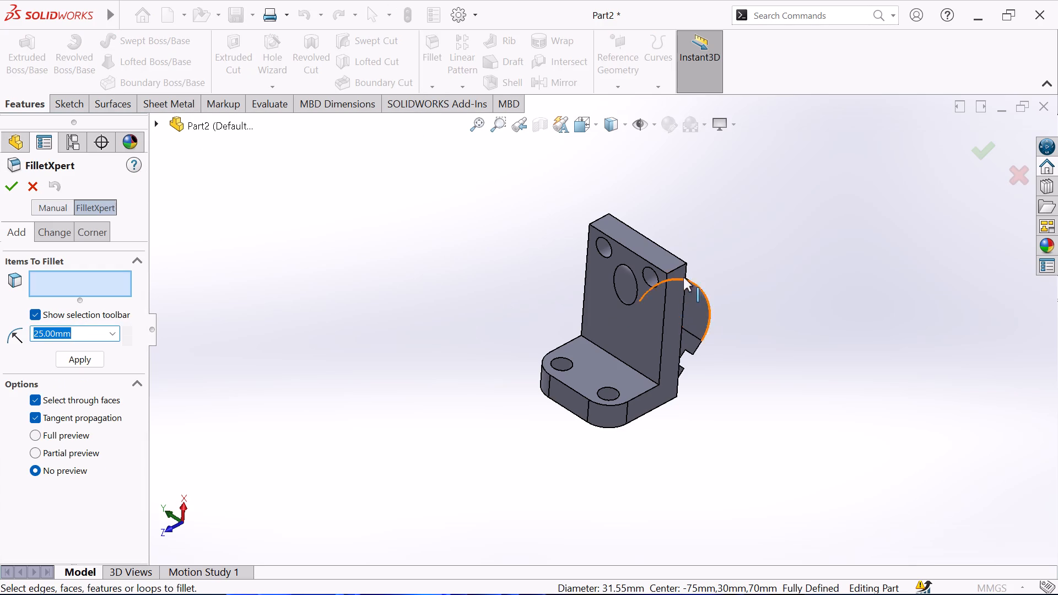
left_click(678, 269)
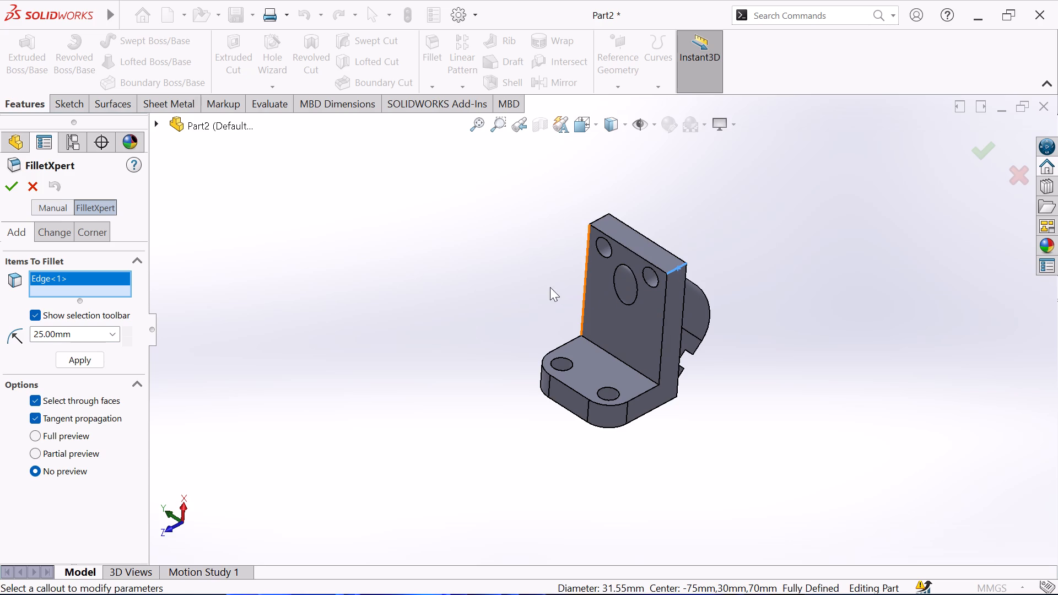
left_click(17, 188)
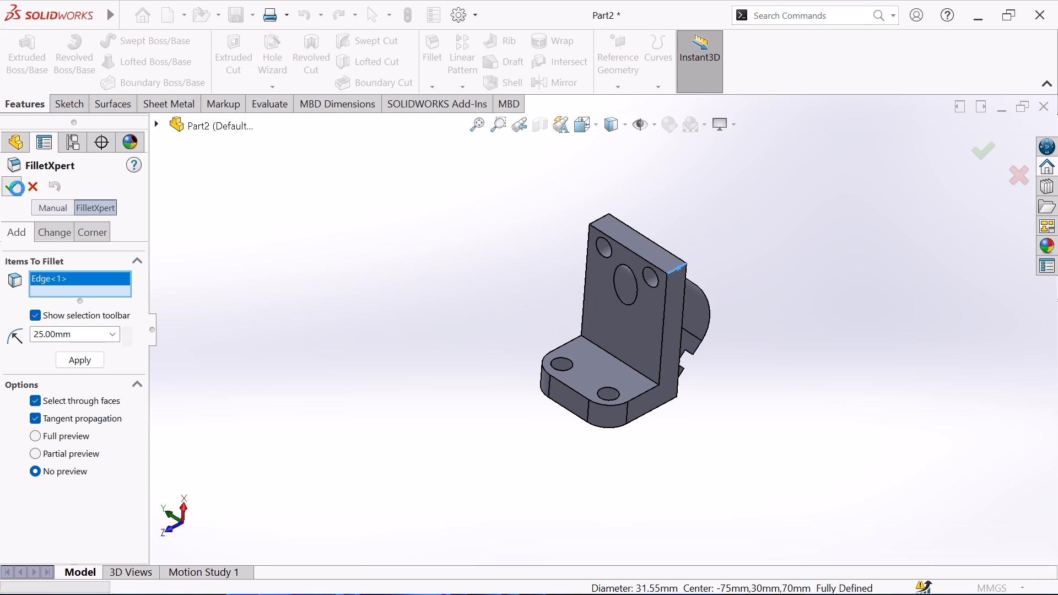
Fillet the other free-end corner edge of the boss-carrying leg with a 25 mm radius.
middle_click_drag(344, 244, 420, 273)
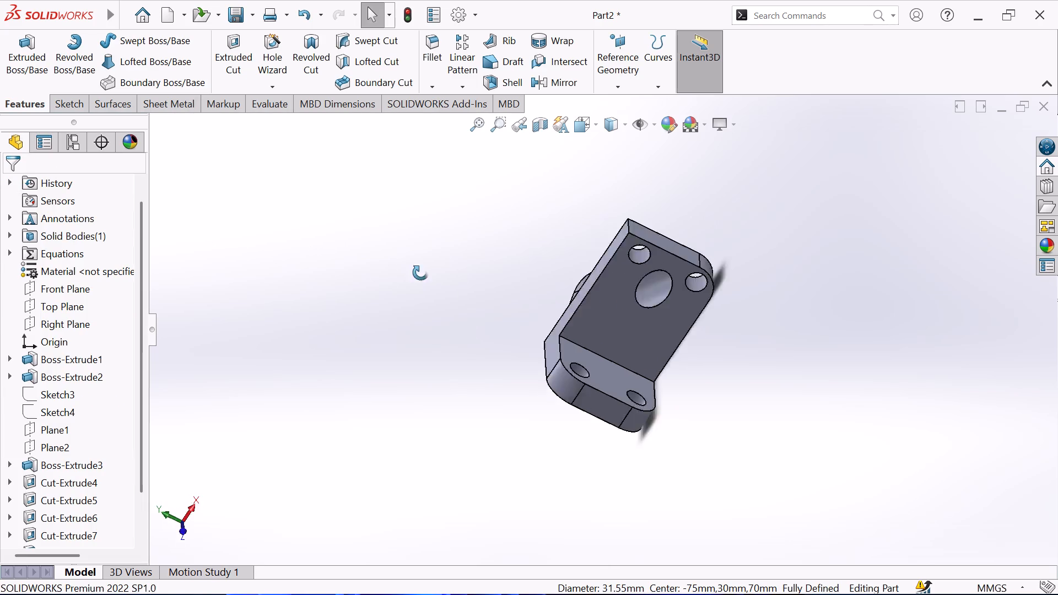
middle_click_drag(420, 273, 456, 297)
left_click(664, 236)
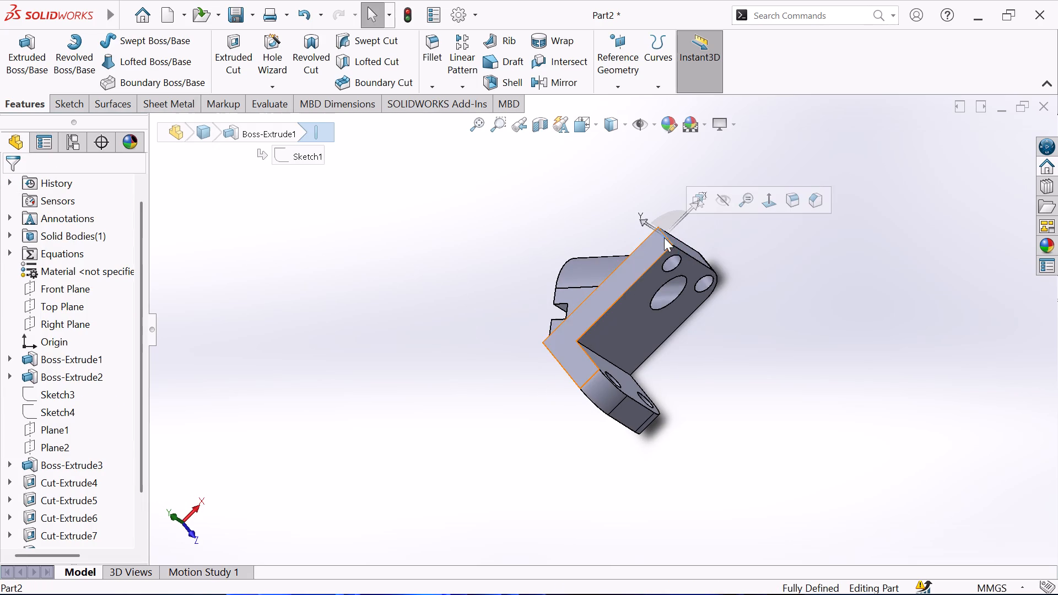
key("Escape")
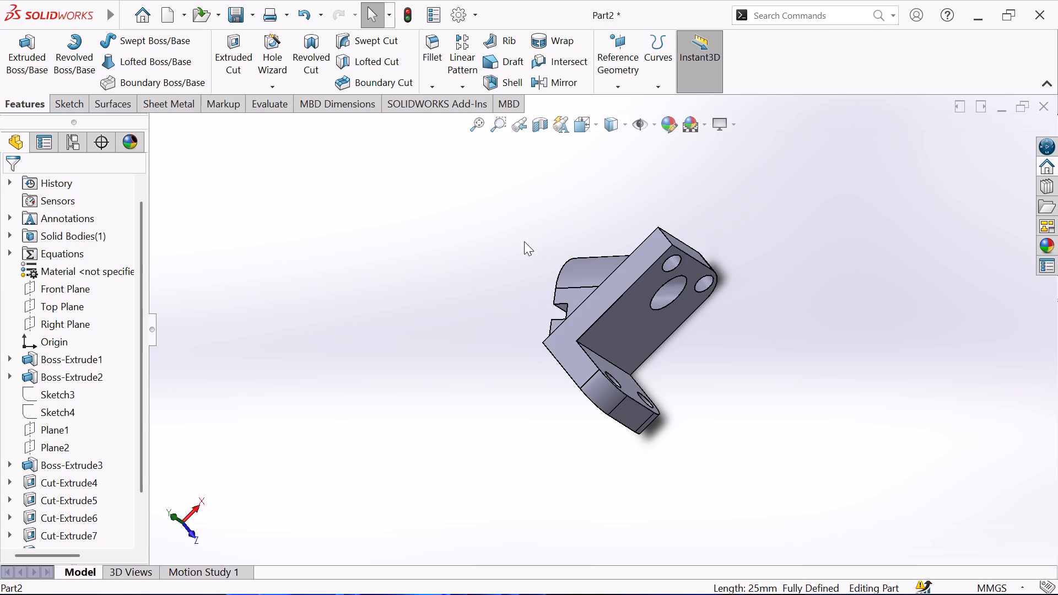
left_click(429, 60)
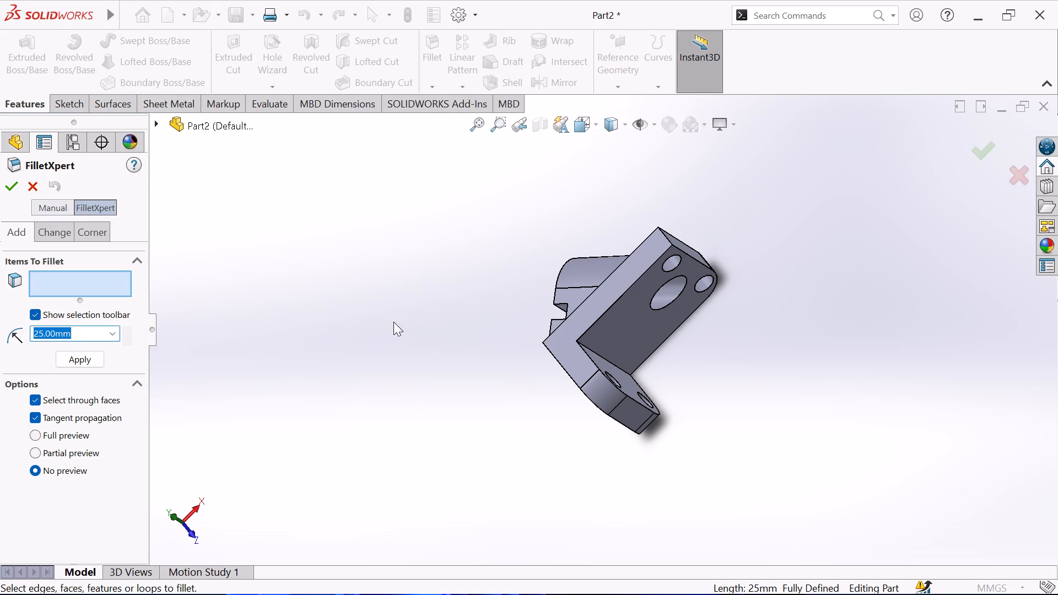
left_click(668, 240)
left_click(11, 190)
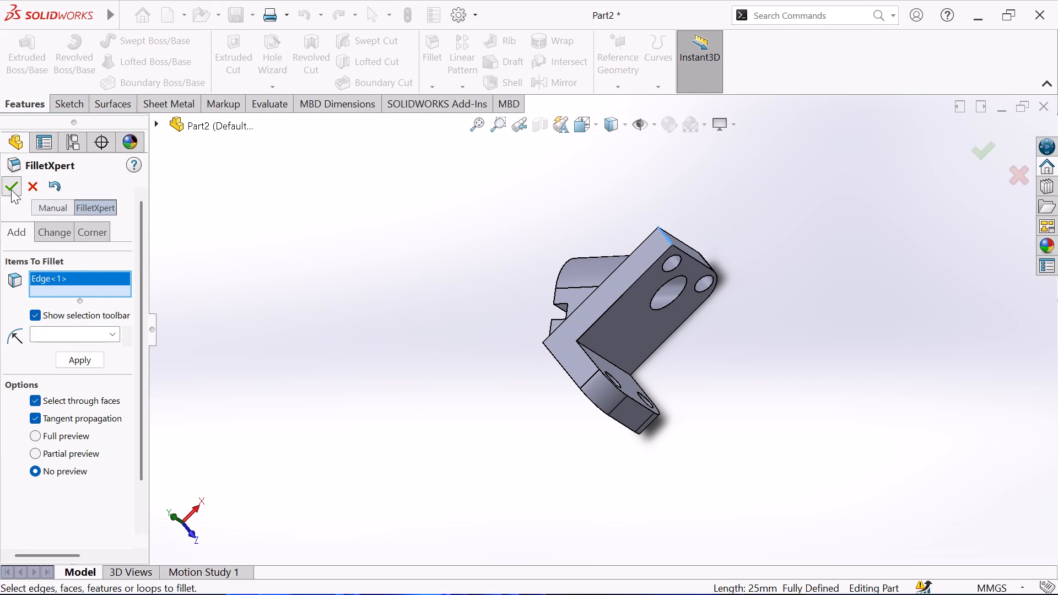
key("Escape")
Examine the part from all sides, checking the rounded corners of both legs, the corner holes and the angled slotted boss.
scroll(268, 230, "up", 2)
middle_click_drag(272, 228, 201, 176)
middle_click_drag(391, 244, 391, 220)
scroll(739, 286, "down", 2)
scroll(694, 318, "down", 1)
middle_click_drag(653, 307, 644, 266)
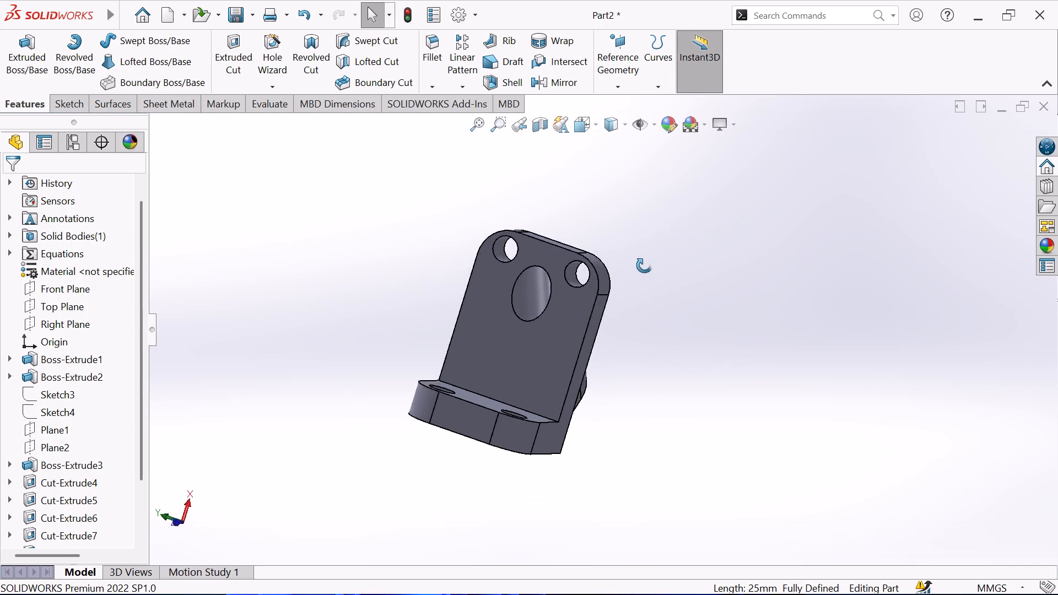
middle_click_drag(644, 266, 642, 221)
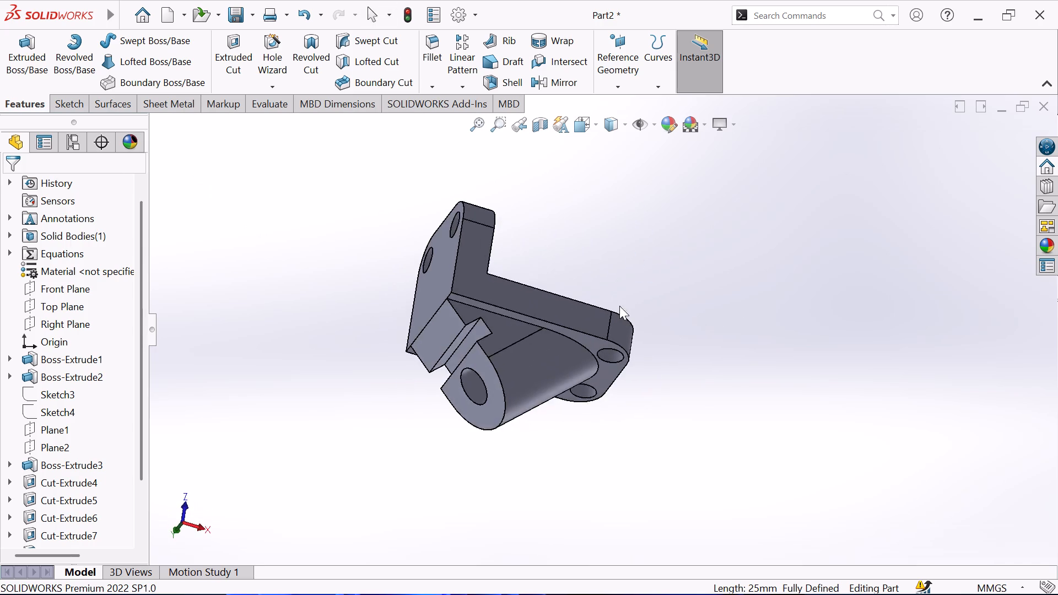
middle_click_drag(611, 293, 663, 140)
middle_click_drag(462, 311, 565, 183)
middle_click_drag(418, 228, 352, 277)
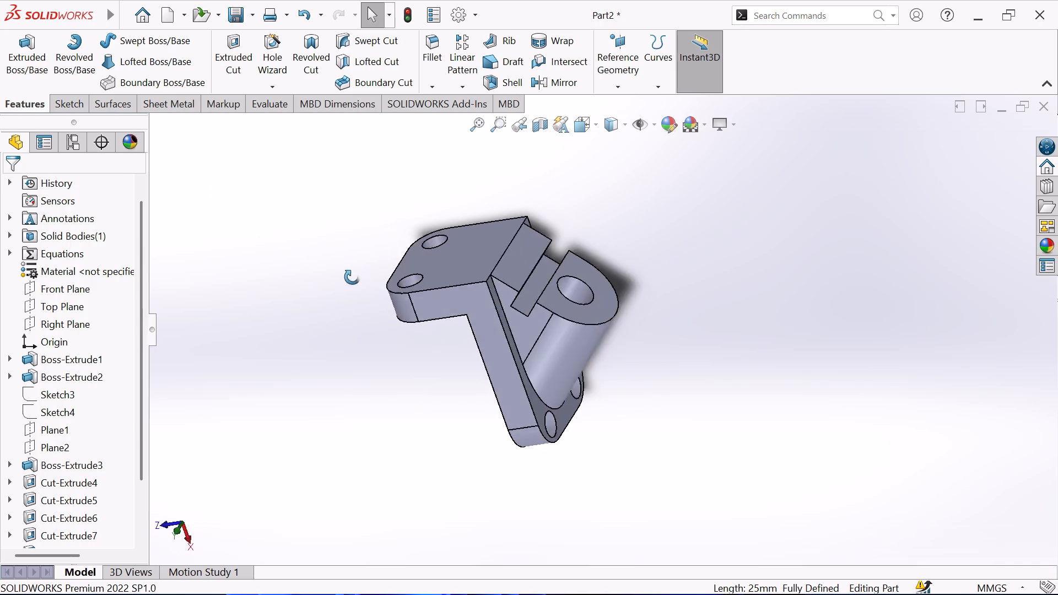
middle_click_drag(352, 277, 333, 291)
scroll(591, 345, "up", 1)
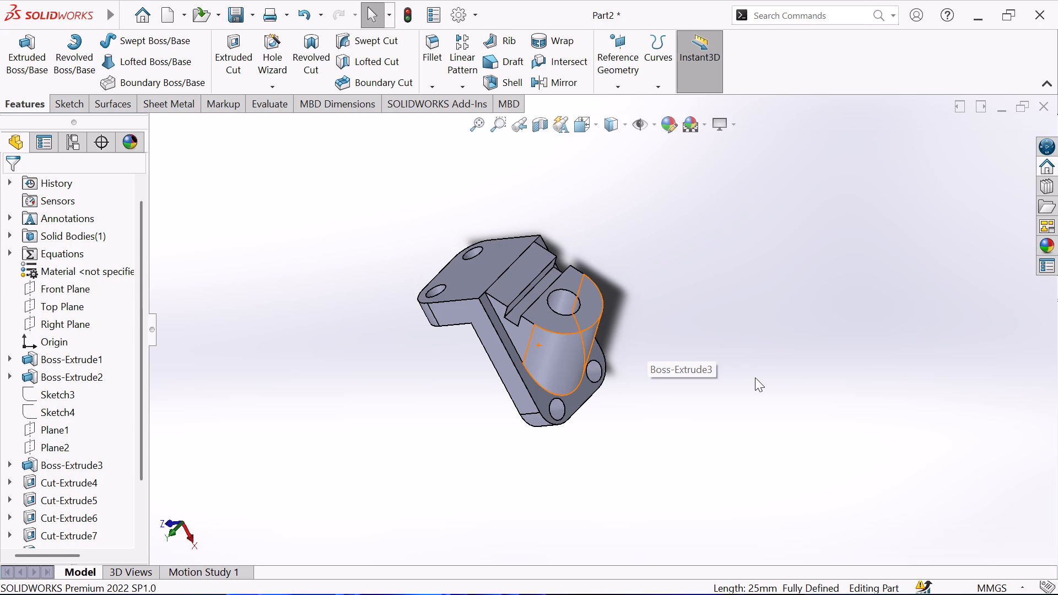
scroll(755, 377, "up", 1)
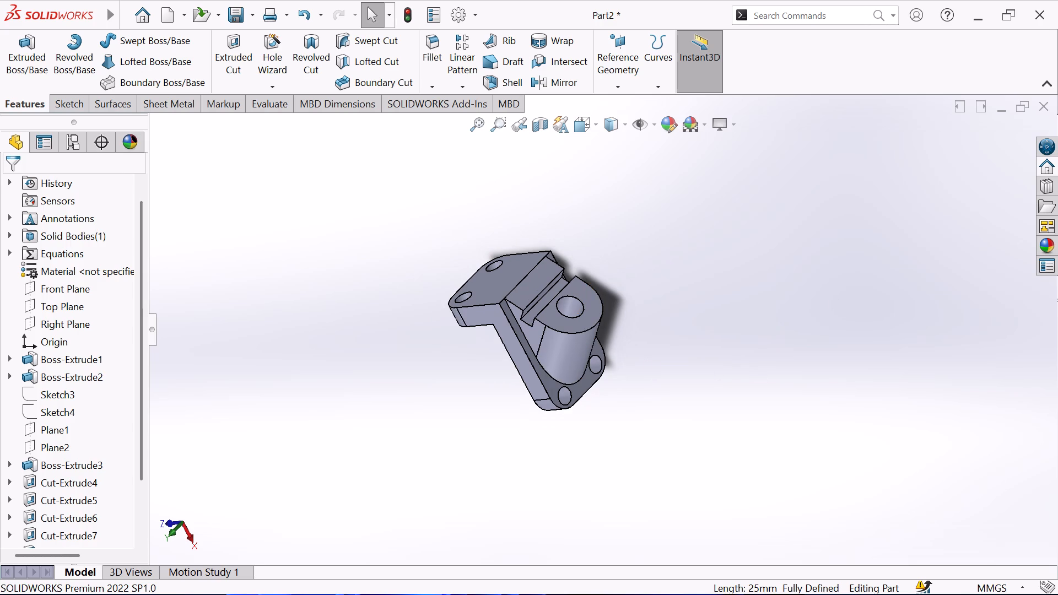
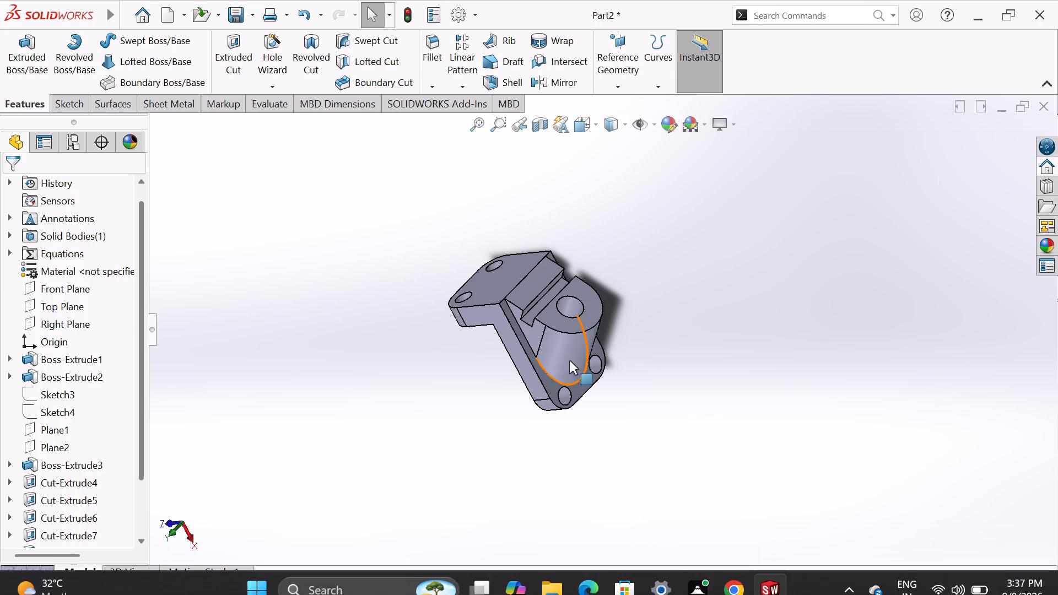
Examine the finished part from all sides, checking the rounded leg corners, the corner holes and the angled slotted boss with its bore.
scroll(555, 248, "up", 2)
scroll(635, 194, "down", 2)
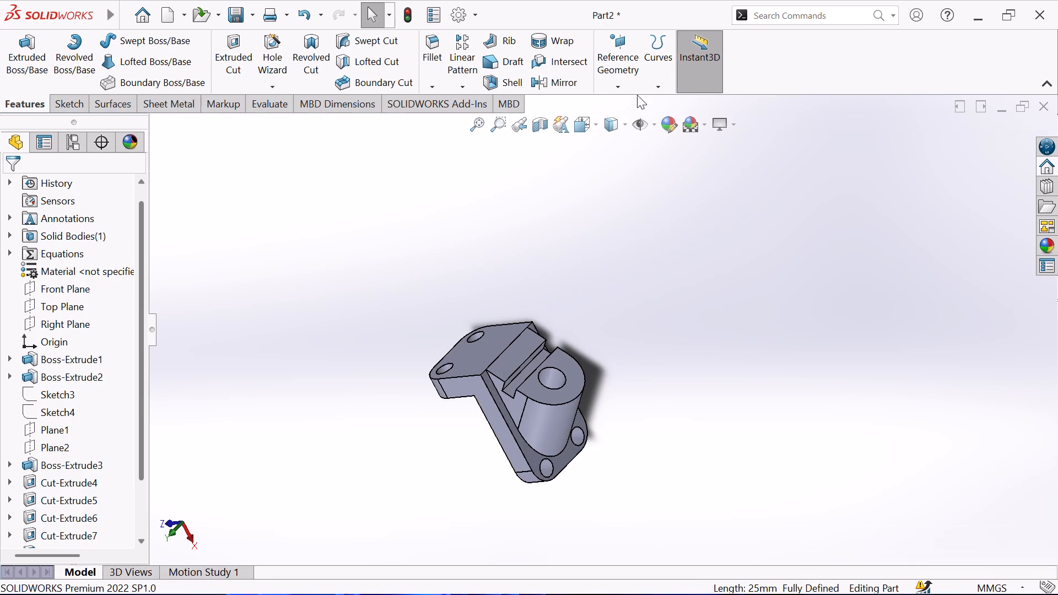
scroll(496, 354, "down", 1)
middle_click_drag(569, 263, 576, 249)
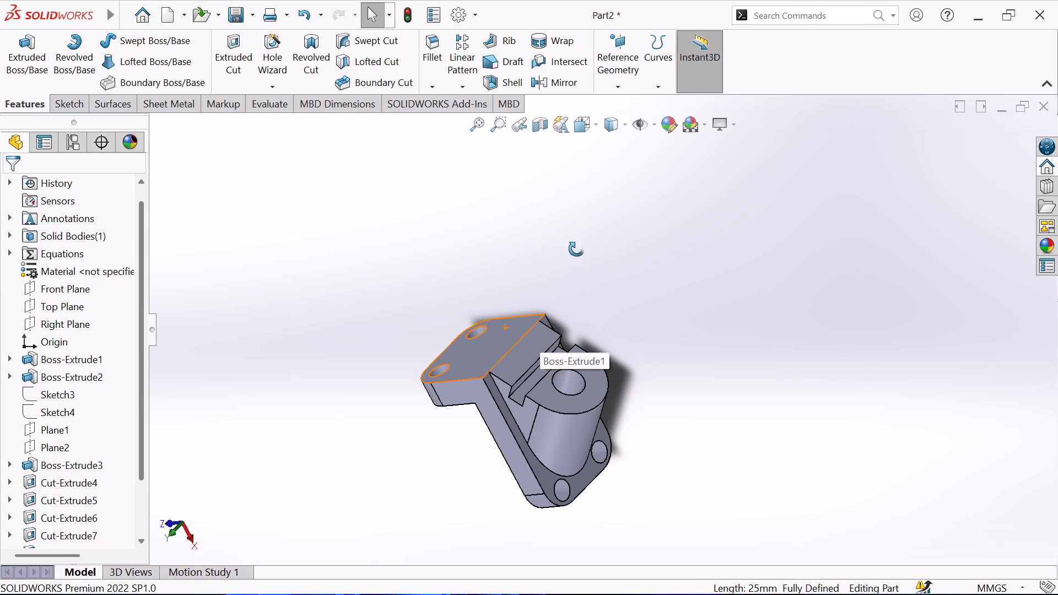
middle_click_drag(576, 249, 678, 171)
middle_click_drag(552, 309, 570, 228)
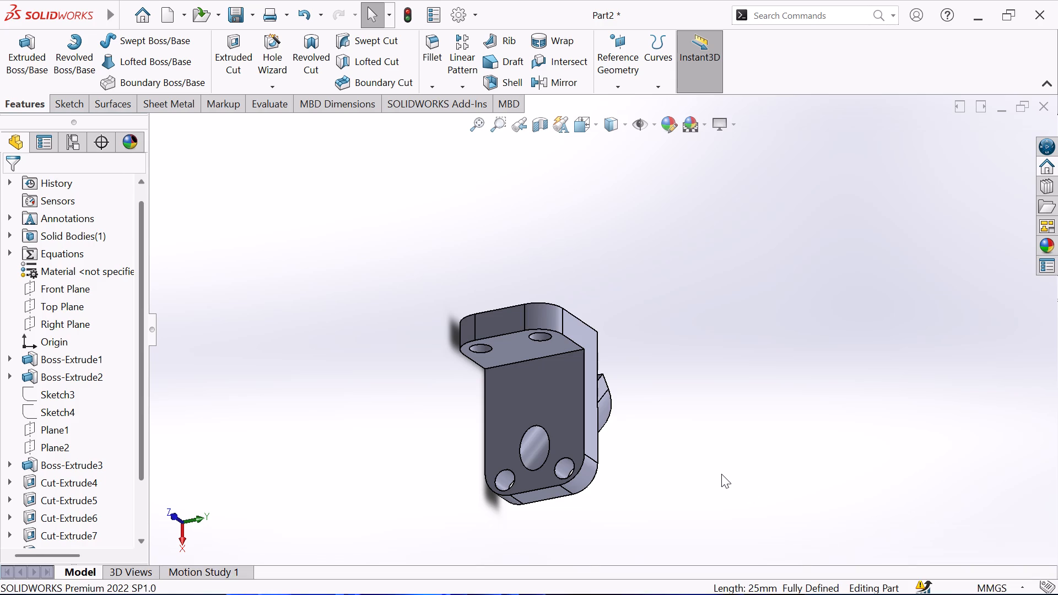
middle_click_drag(673, 336, 748, 214)
scroll(750, 213, "up", 1)
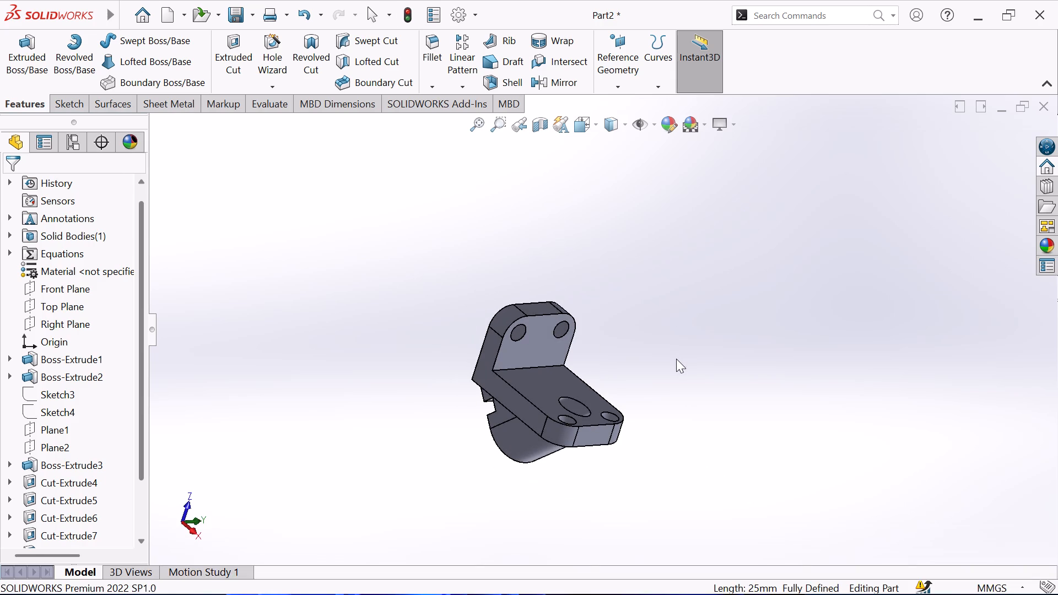
middle_click_drag(676, 359, 728, 311)
scroll(725, 311, "up", 2)
middle_click_drag(699, 321, 729, 294)
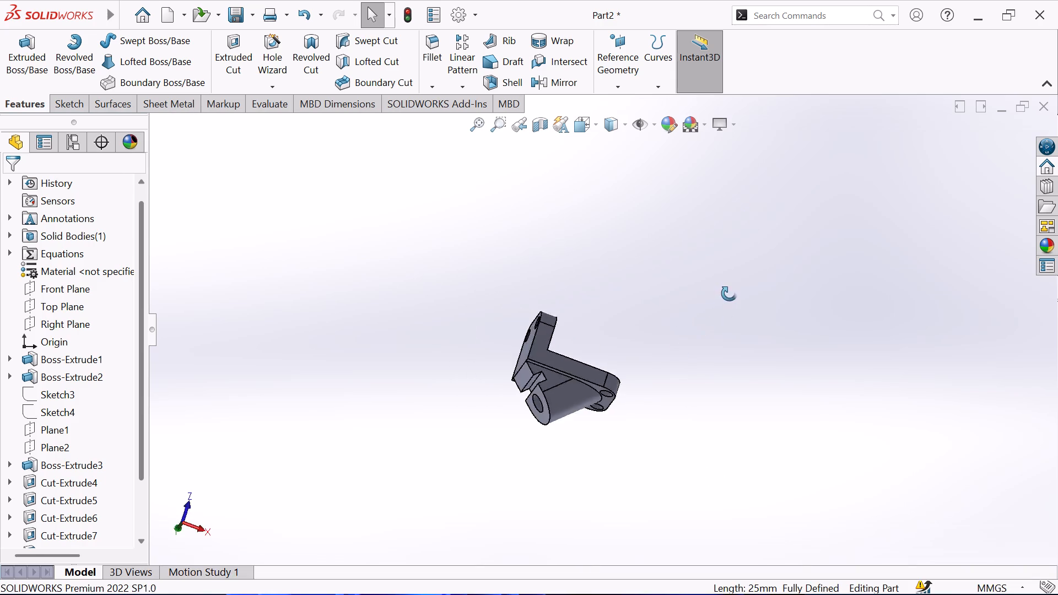
middle_click_drag(729, 294, 813, 307)
middle_click_drag(699, 324, 771, 290)
middle_click_drag(684, 328, 700, 321)
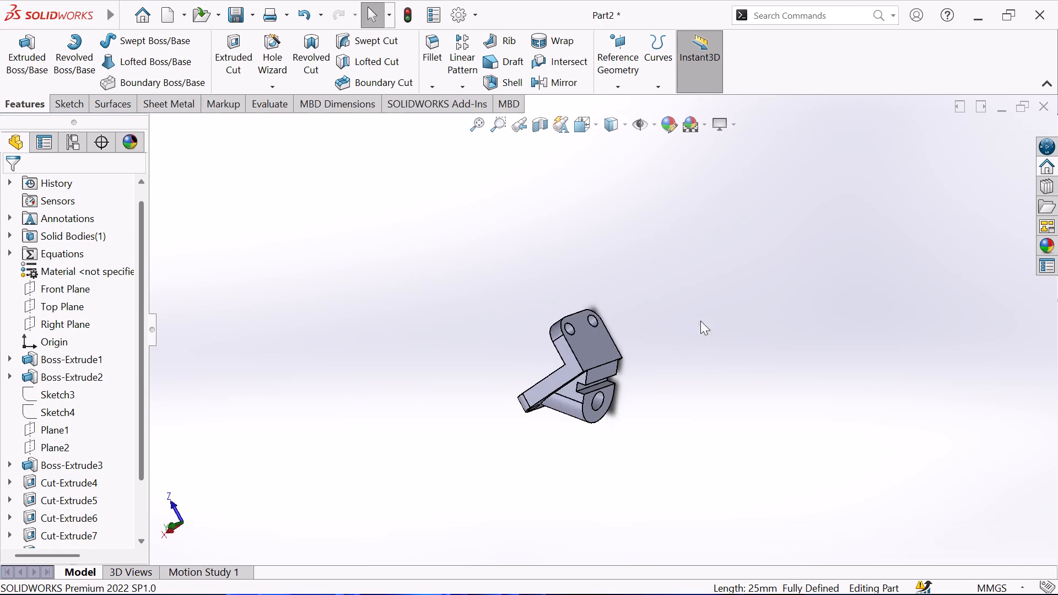
middle_click_drag(700, 321, 762, 303)
scroll(646, 350, "down", 2)
middle_click_drag(394, 343, 285, 316)
middle_click_drag(334, 305, 361, 286)
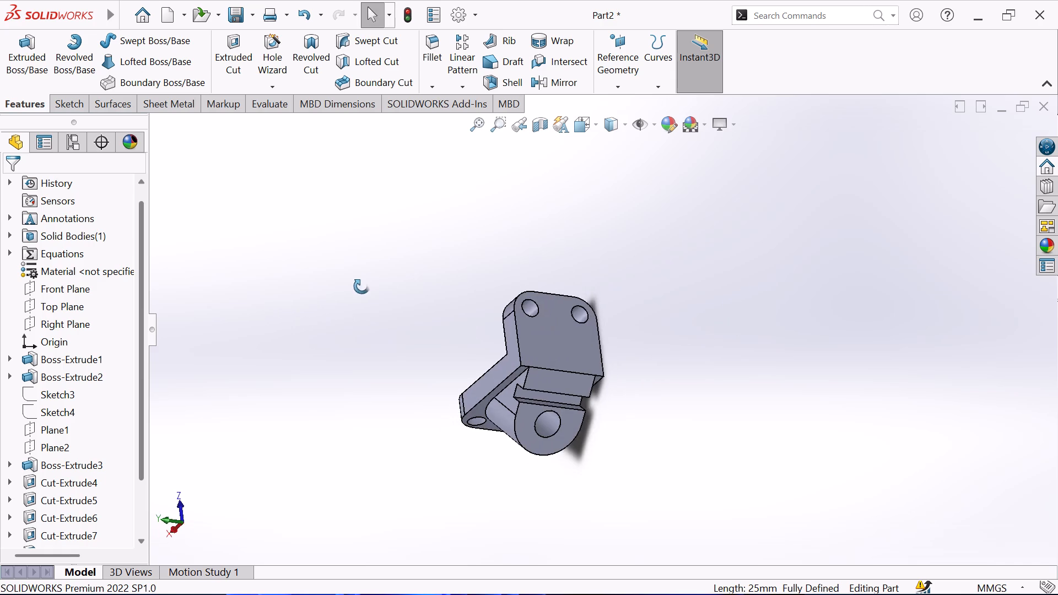
middle_click_drag(361, 286, 393, 264)
middle_click_drag(387, 286, 515, 278)
scroll(506, 293, "down", 2)
middle_click_drag(665, 313, 726, 285)
middle_click_drag(680, 342, 701, 342)
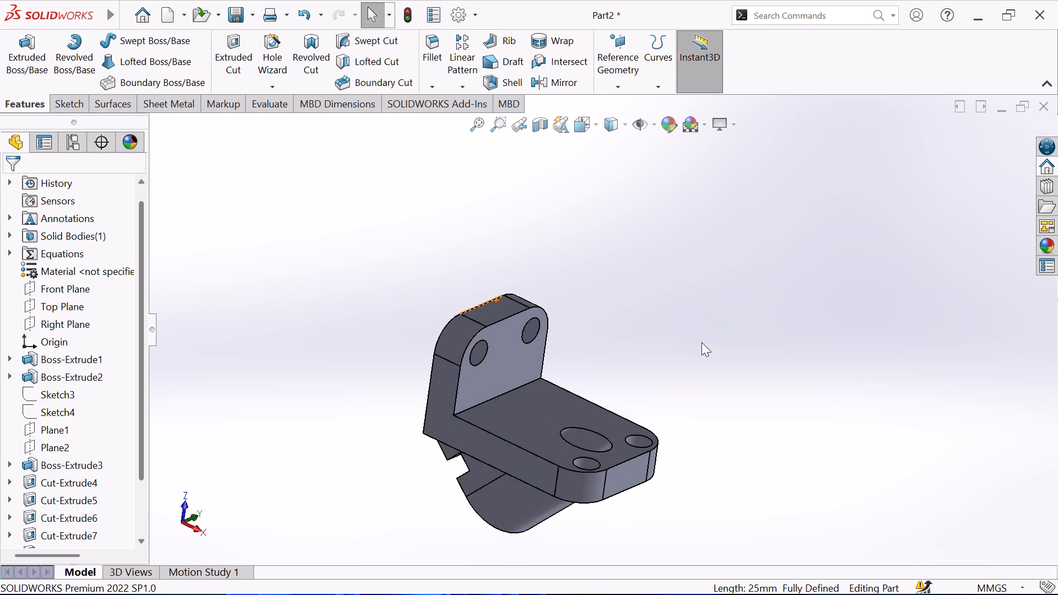
middle_click_drag(701, 342, 595, 425)
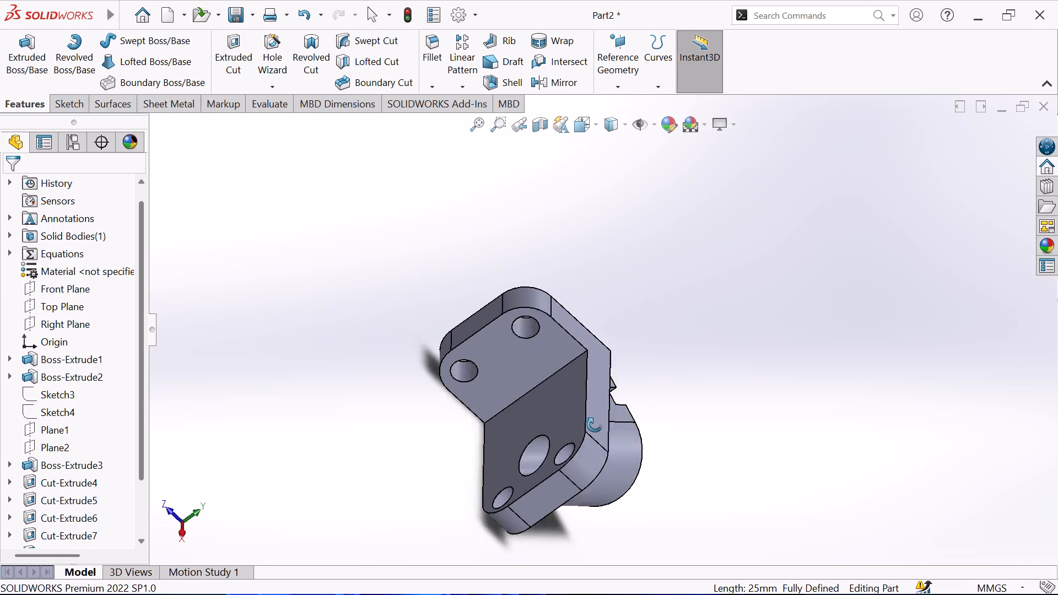
middle_click_drag(595, 425, 649, 365)
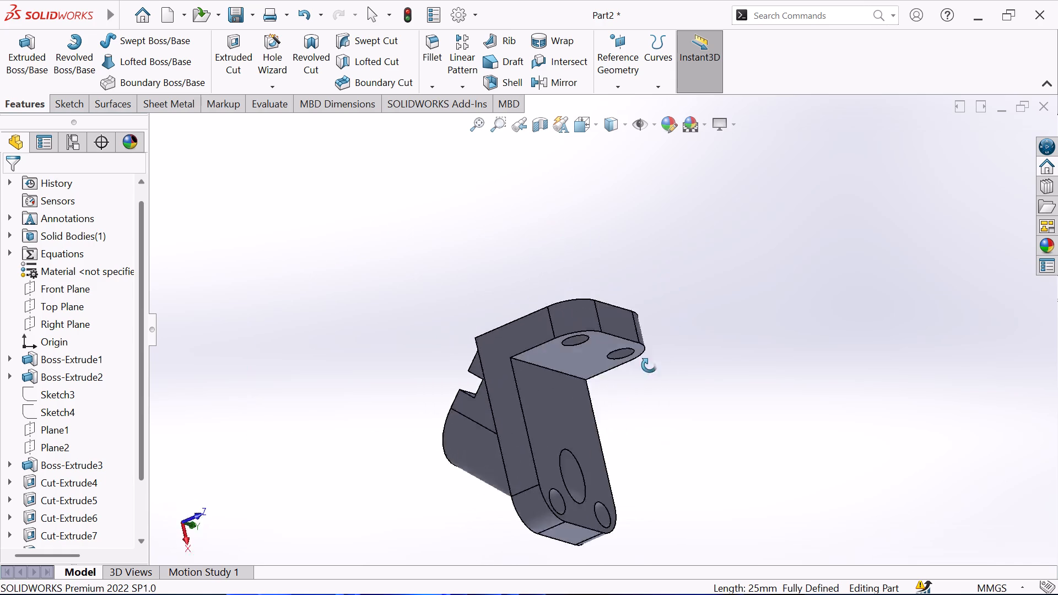
middle_click_drag(649, 365, 536, 240)
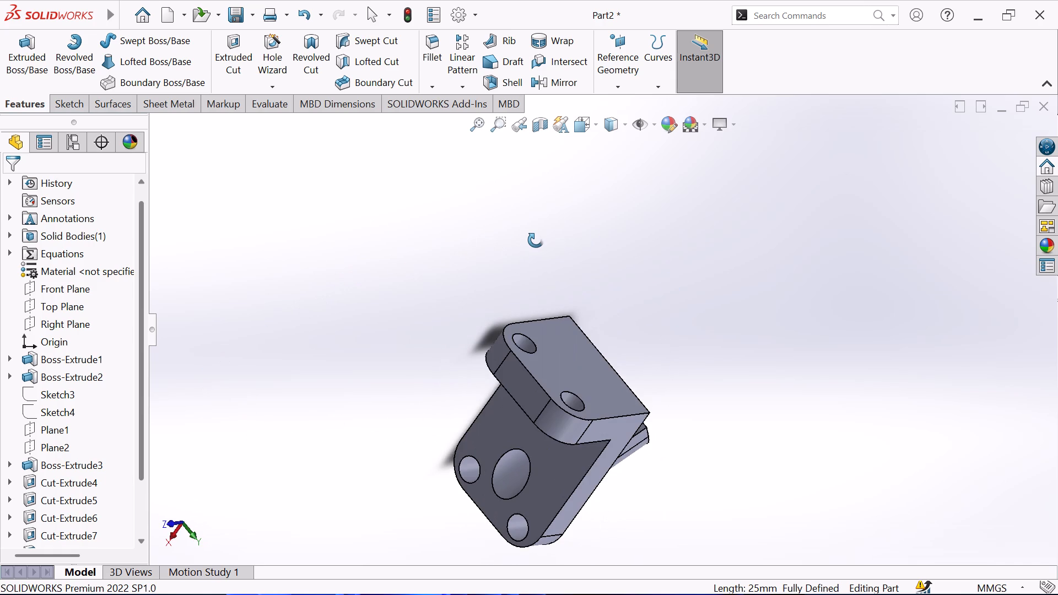
middle_click_drag(536, 240, 218, 246)
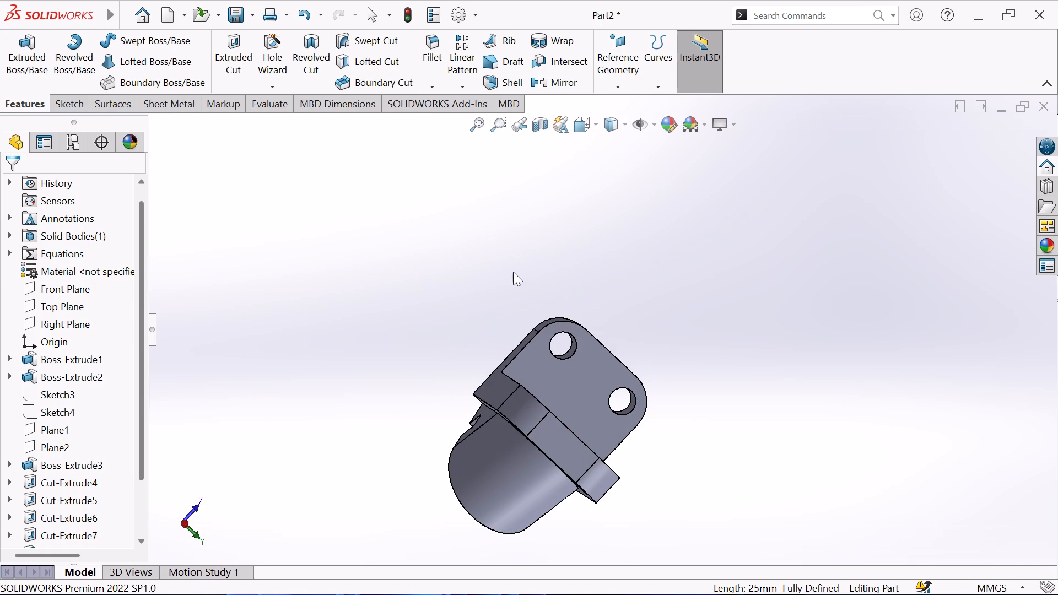
middle_click_drag(555, 300, 236, 257)
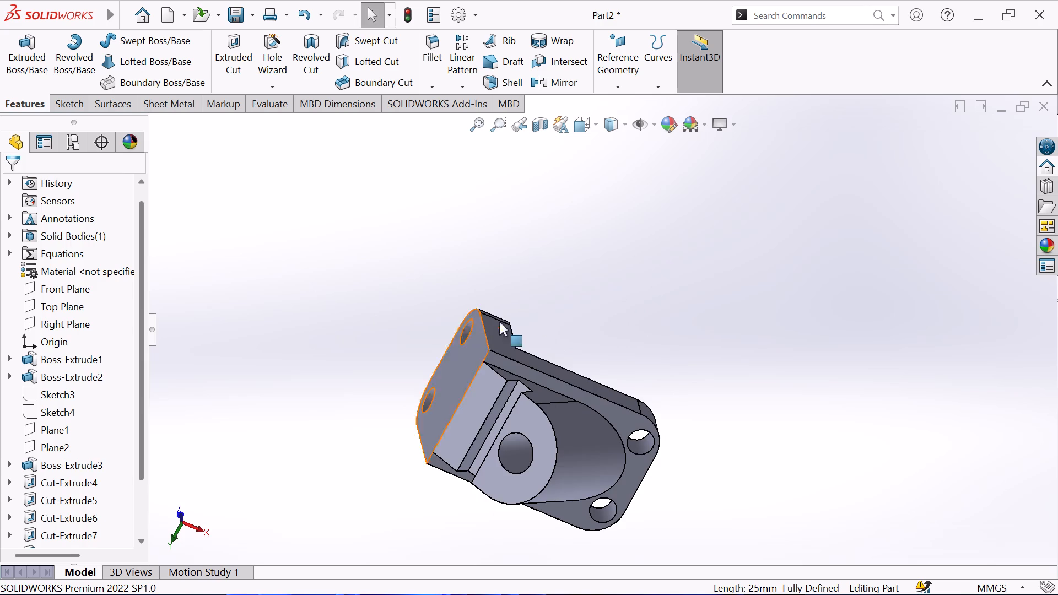
scroll(499, 313, "up", 2)
middle_click_drag(555, 271, 595, 170)
scroll(594, 171, "up", 1)
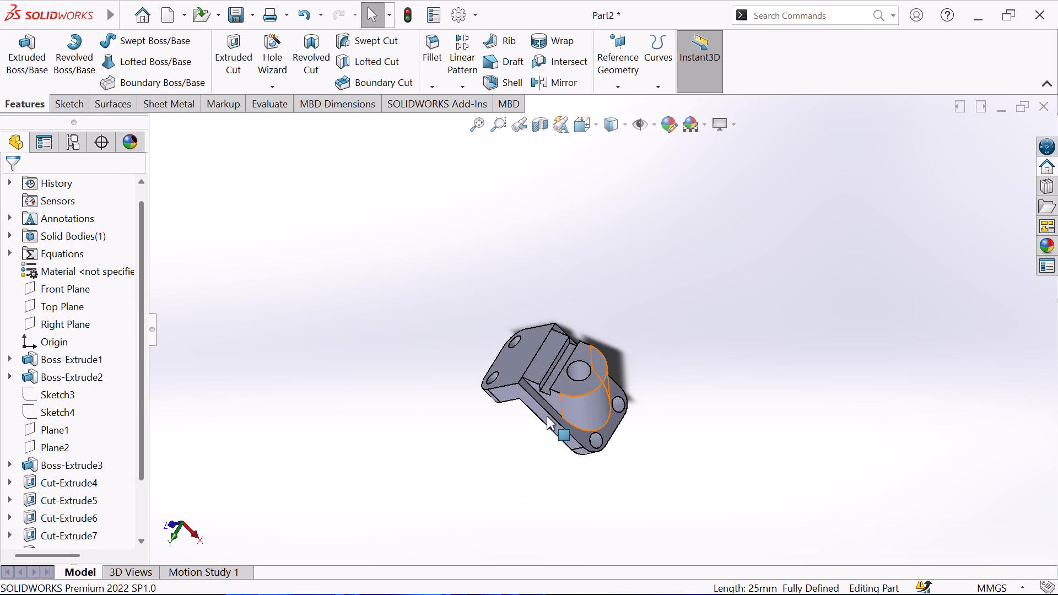
middle_click_drag(486, 344, 606, 197)
scroll(684, 254, "up", 2)
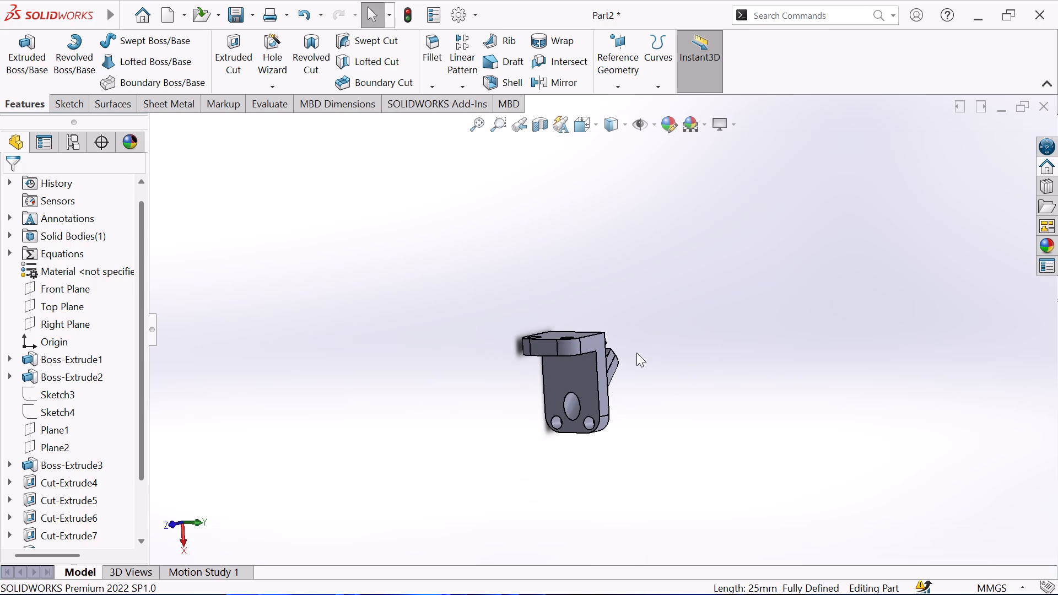
scroll(636, 356, "up", 2)
middle_click_drag(639, 345, 643, 242)
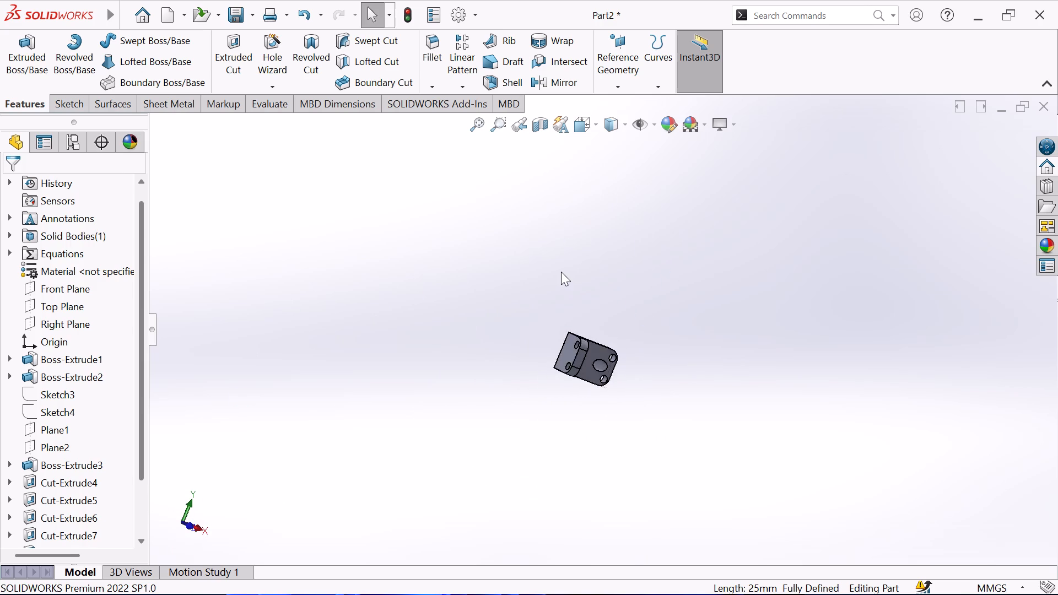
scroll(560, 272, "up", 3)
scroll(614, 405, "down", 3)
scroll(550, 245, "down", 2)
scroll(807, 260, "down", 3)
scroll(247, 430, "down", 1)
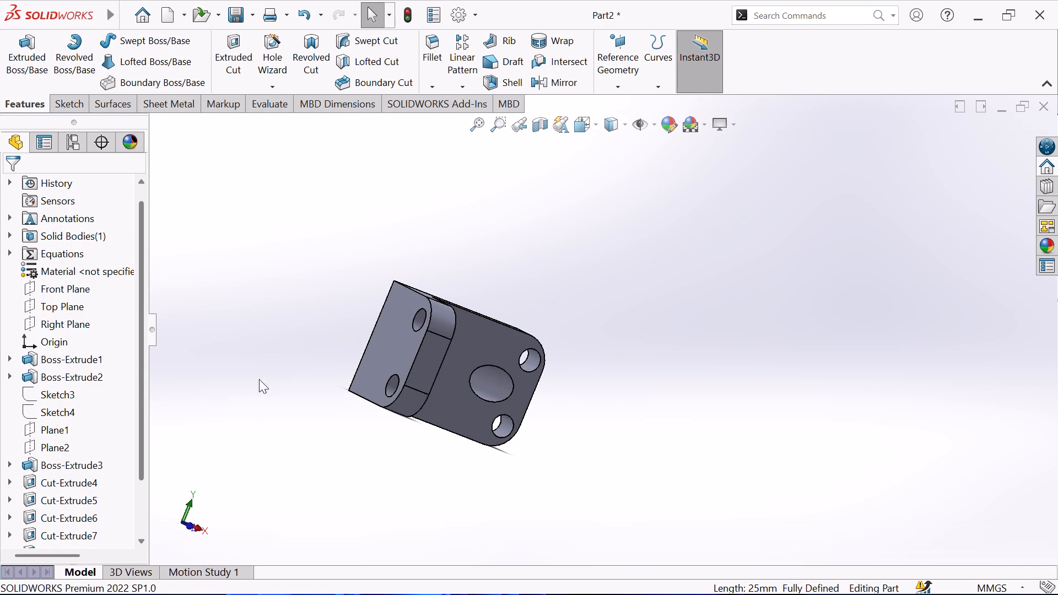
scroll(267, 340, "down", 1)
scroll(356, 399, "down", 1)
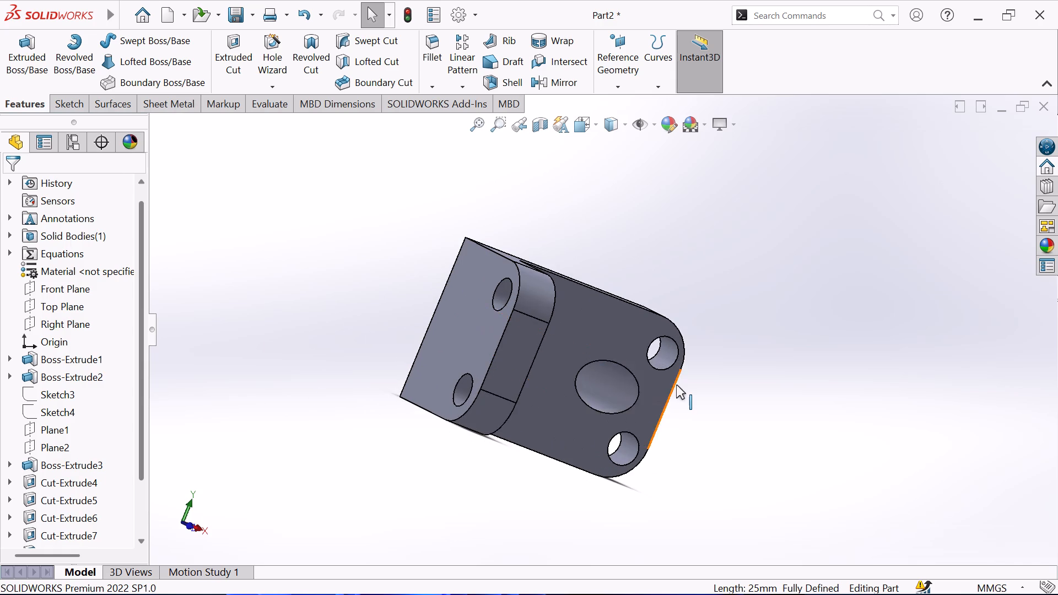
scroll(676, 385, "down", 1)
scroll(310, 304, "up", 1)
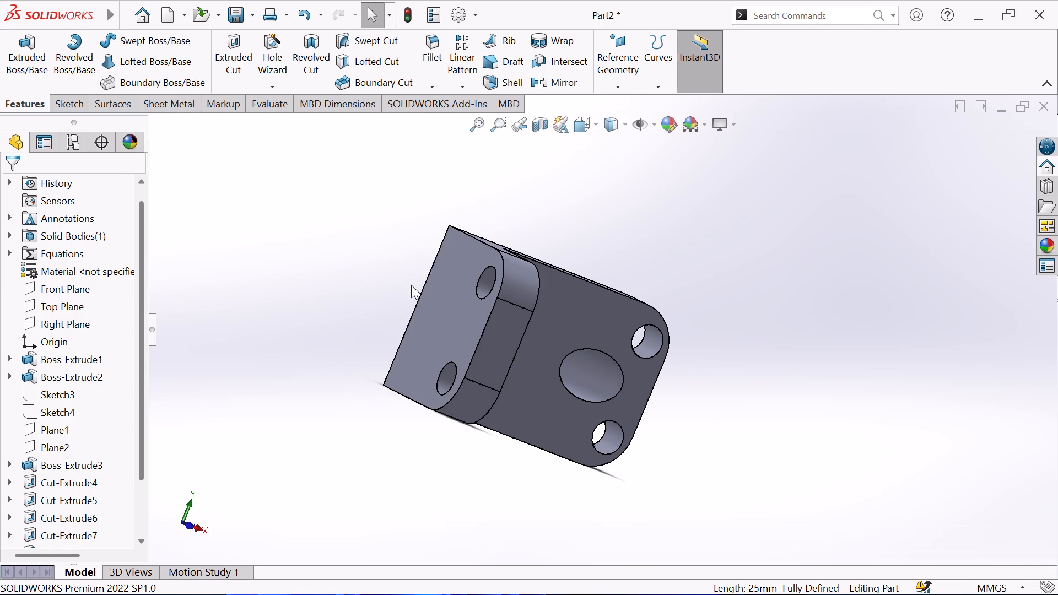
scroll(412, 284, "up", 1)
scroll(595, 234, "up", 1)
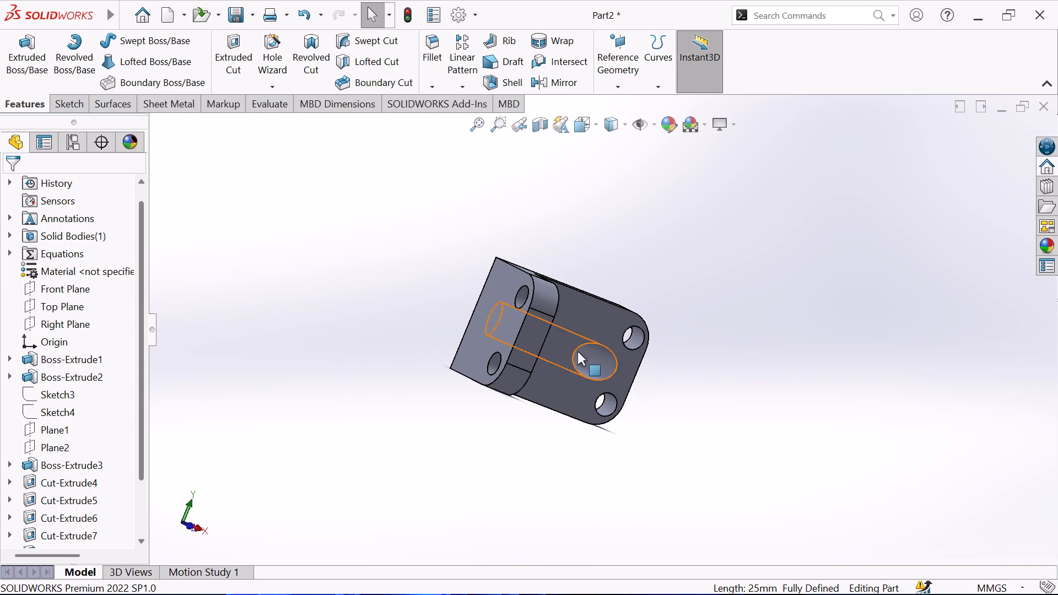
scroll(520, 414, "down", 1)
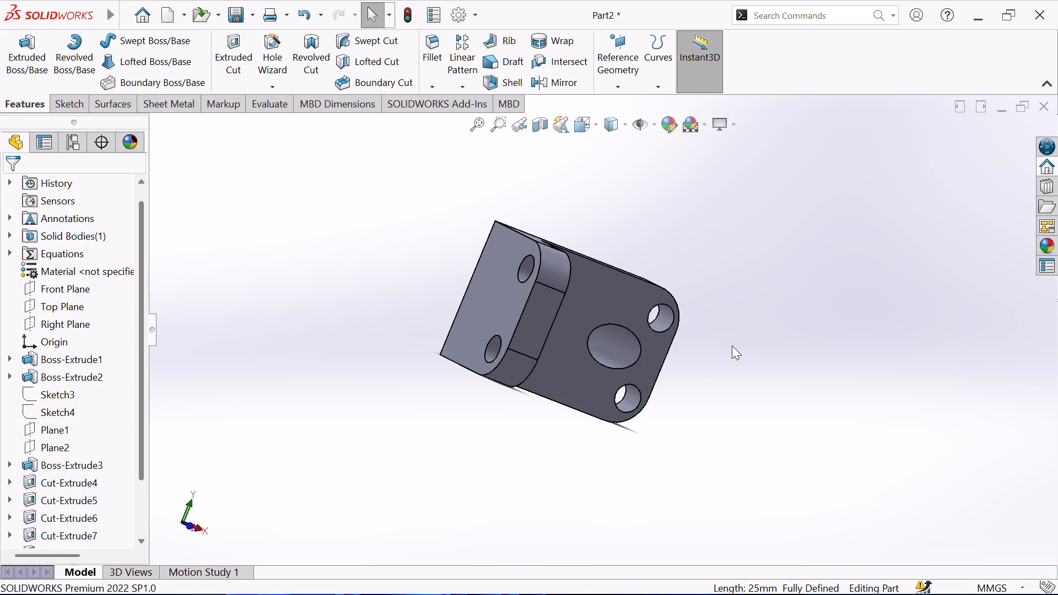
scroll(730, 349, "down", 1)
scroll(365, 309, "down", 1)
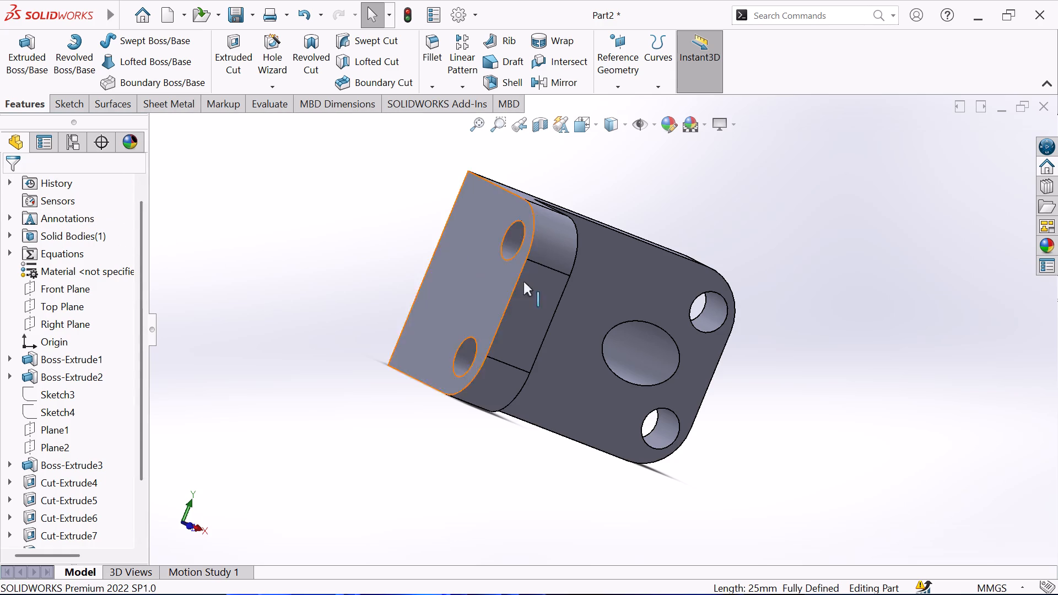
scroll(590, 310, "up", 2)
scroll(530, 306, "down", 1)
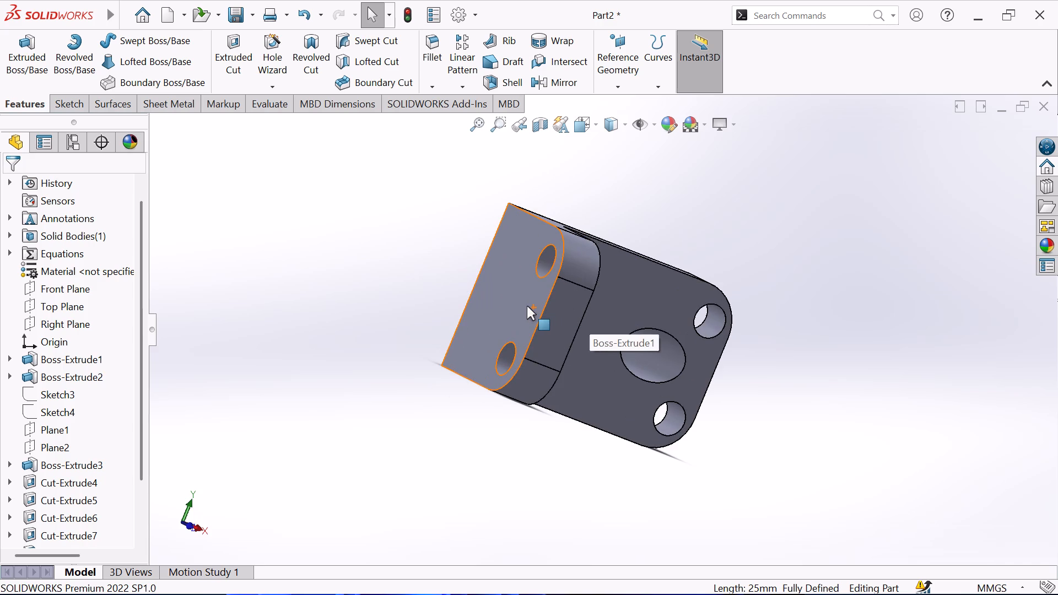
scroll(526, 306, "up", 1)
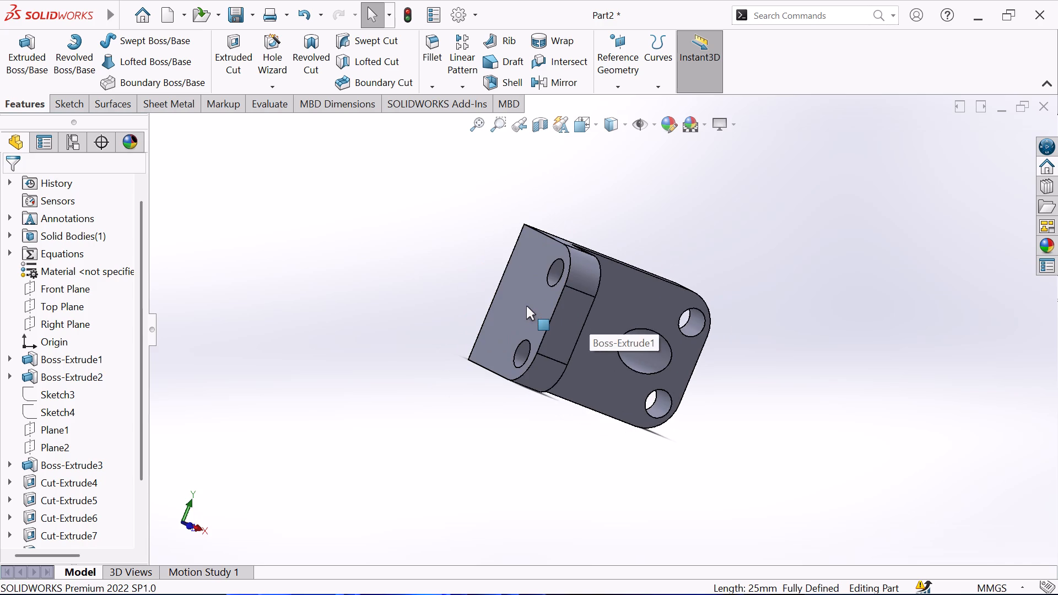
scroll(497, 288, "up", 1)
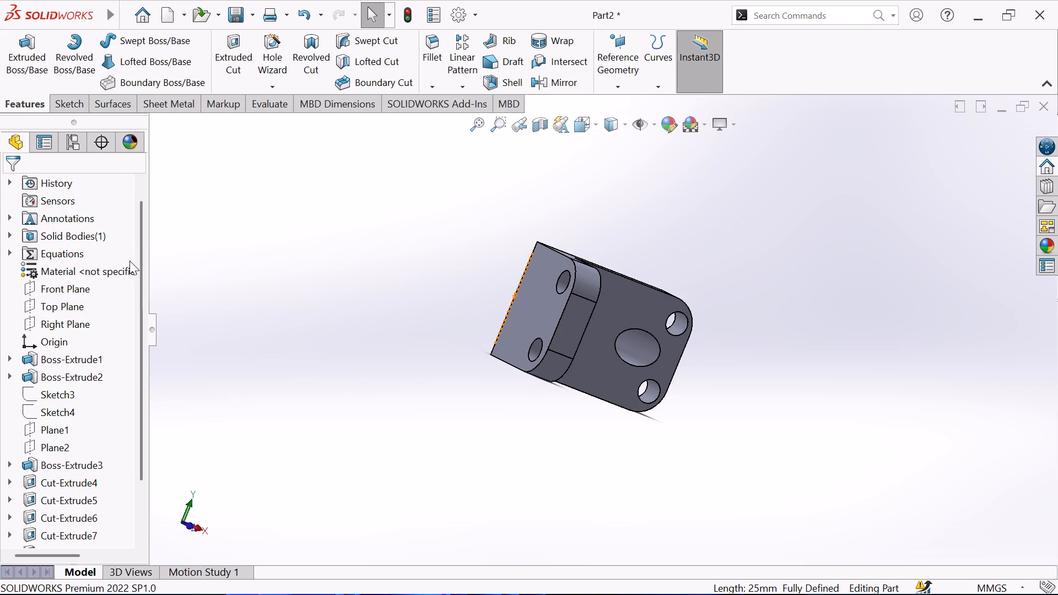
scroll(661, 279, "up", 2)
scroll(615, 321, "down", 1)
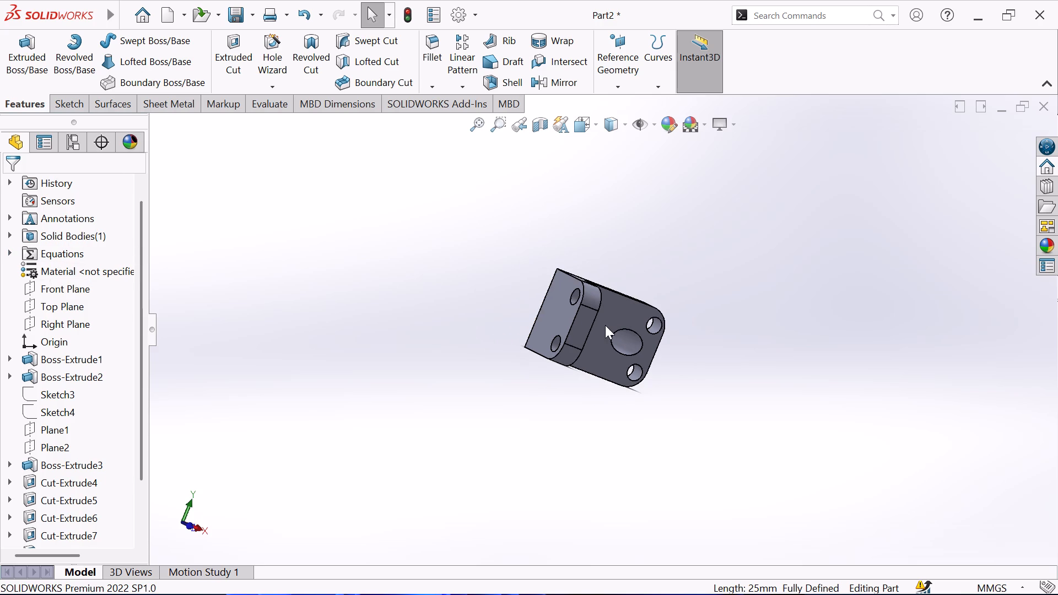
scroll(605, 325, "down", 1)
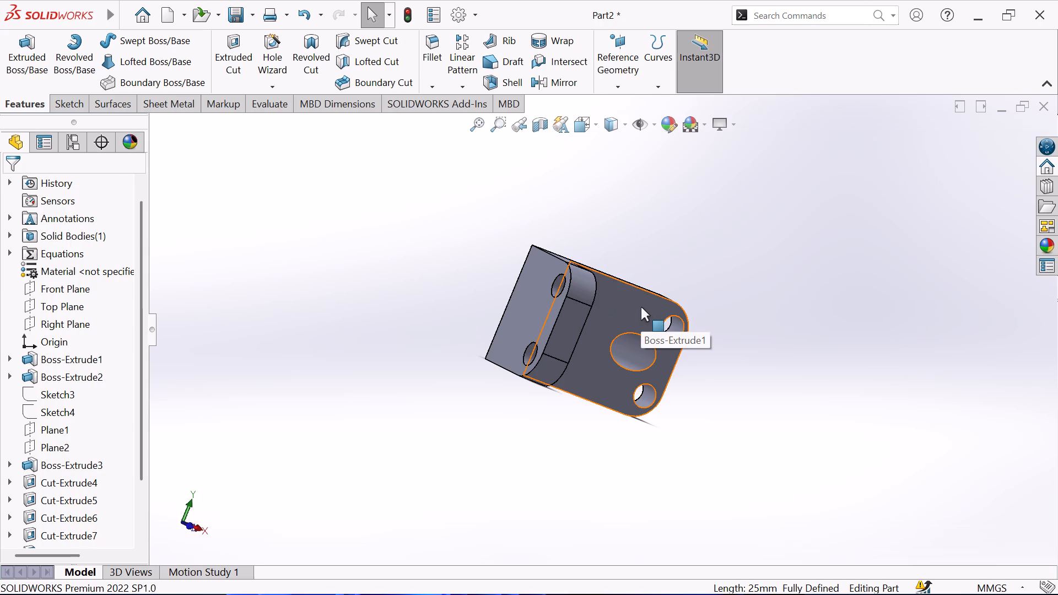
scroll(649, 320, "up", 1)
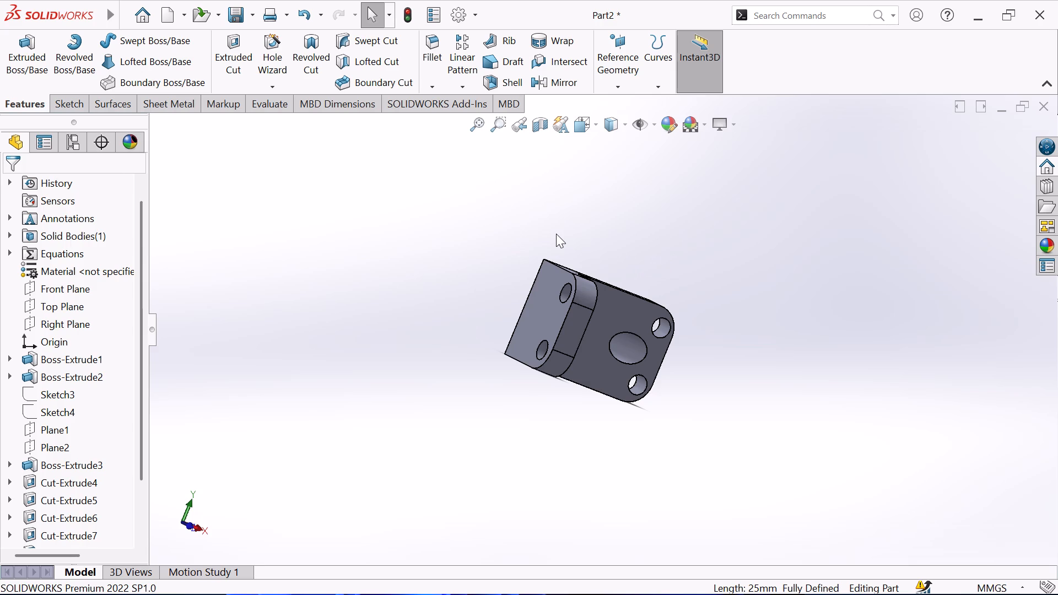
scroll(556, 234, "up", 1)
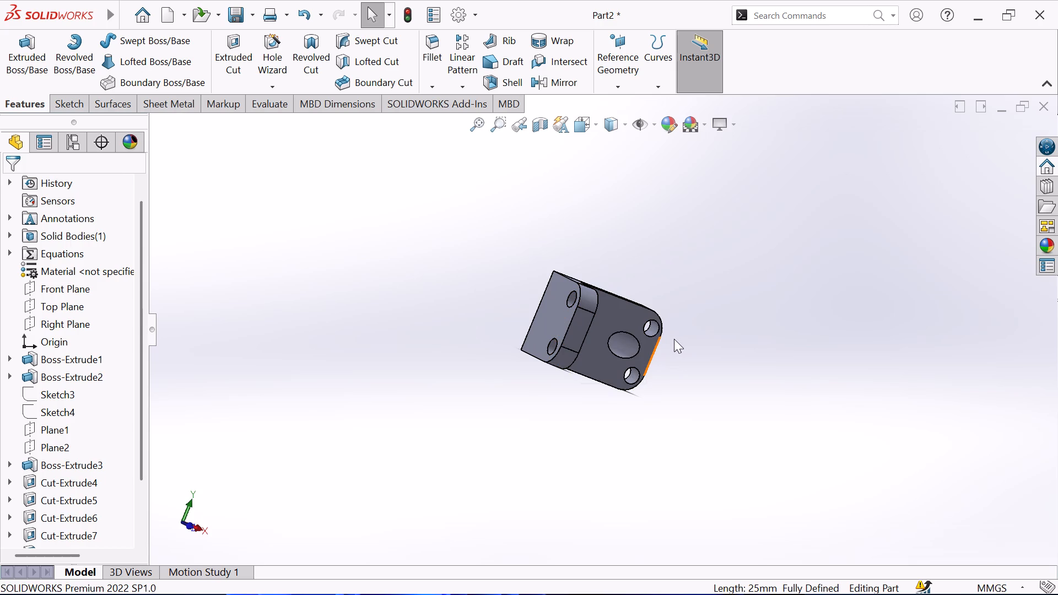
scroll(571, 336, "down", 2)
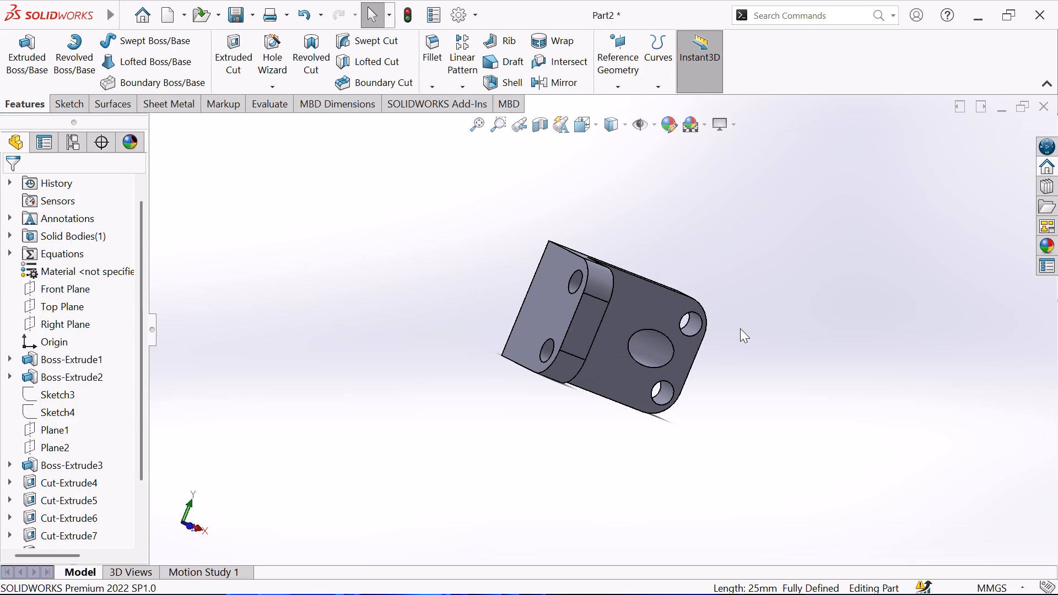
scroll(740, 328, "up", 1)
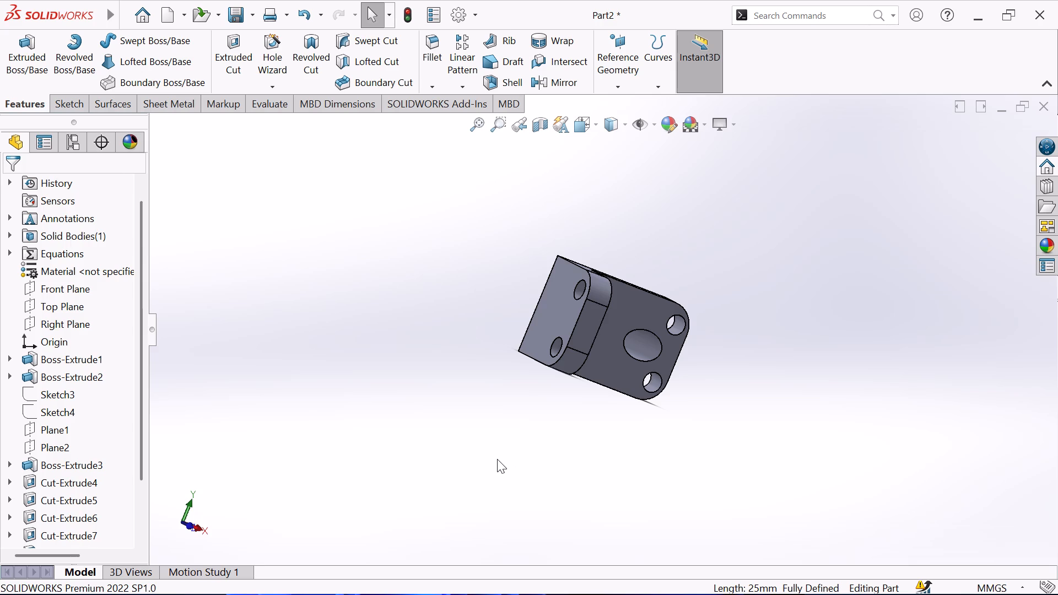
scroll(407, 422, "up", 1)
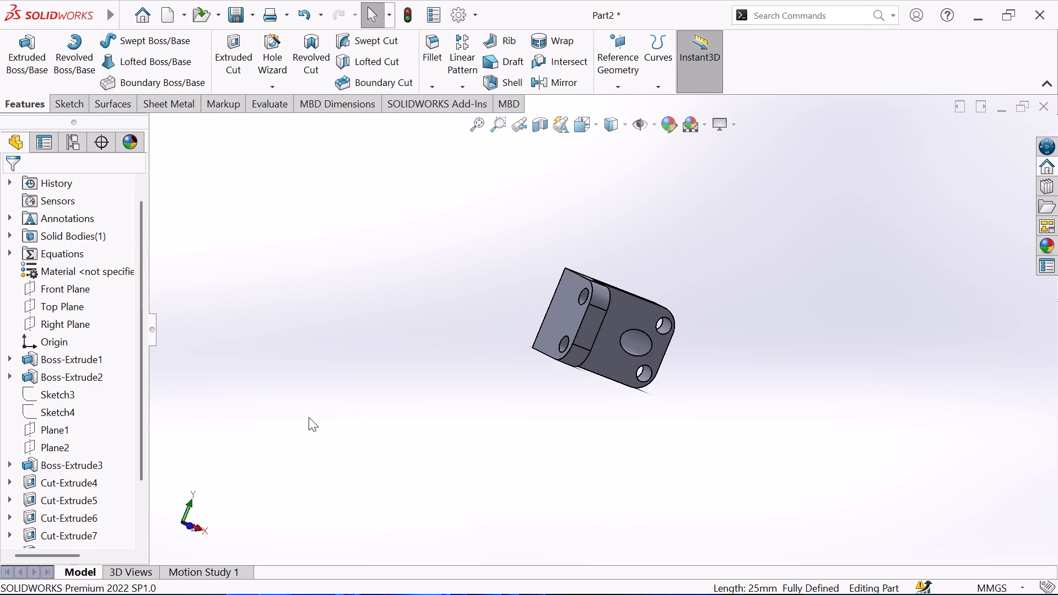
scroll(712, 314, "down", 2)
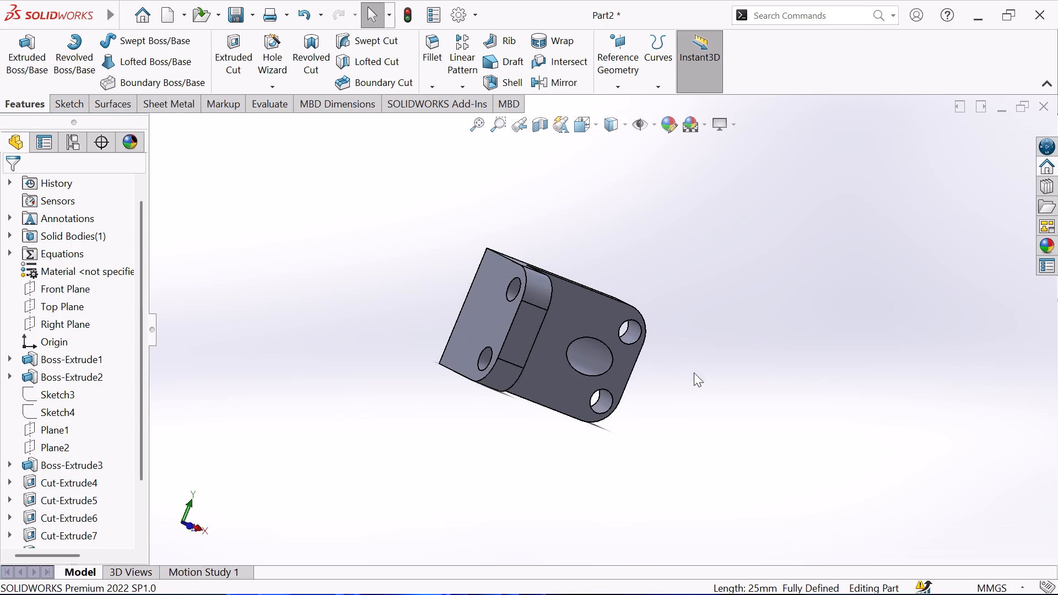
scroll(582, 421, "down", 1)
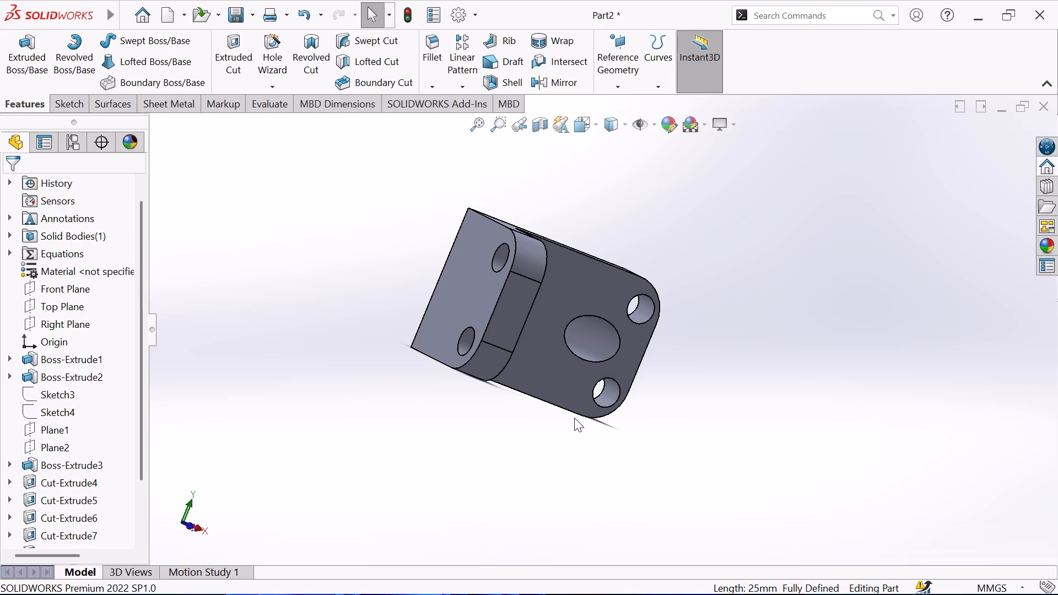
Save the part as ex18 in the internship folder.
key("ctrl+s")
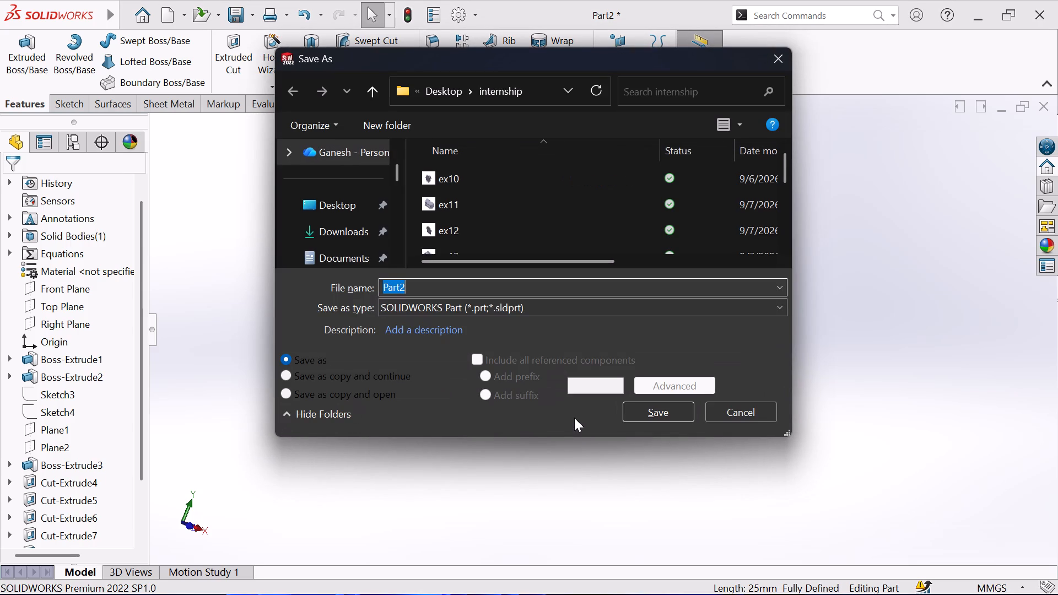
type("ex1")
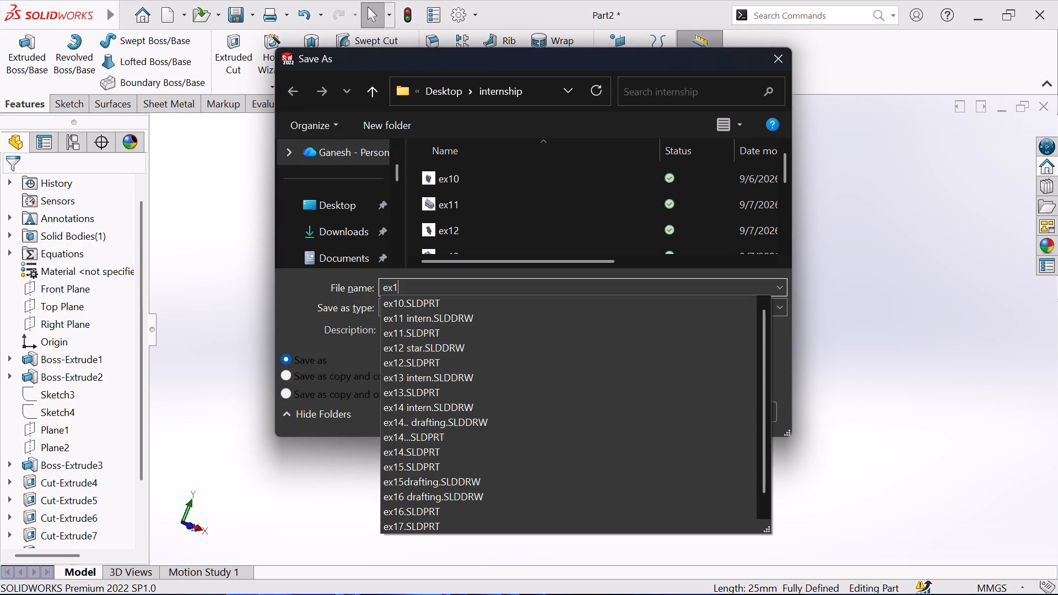
key("7")
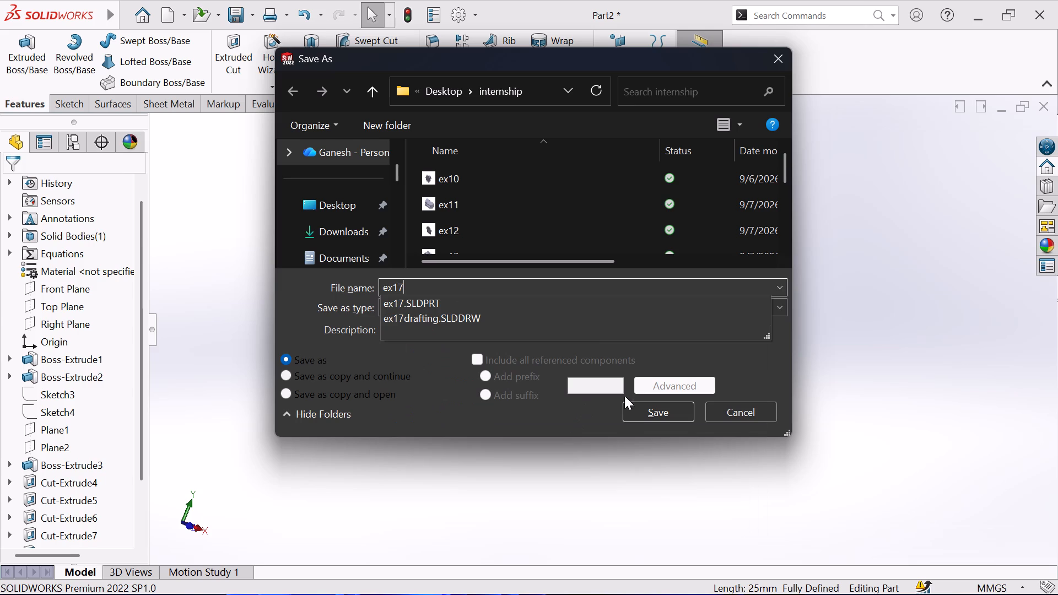
left_click(556, 291)
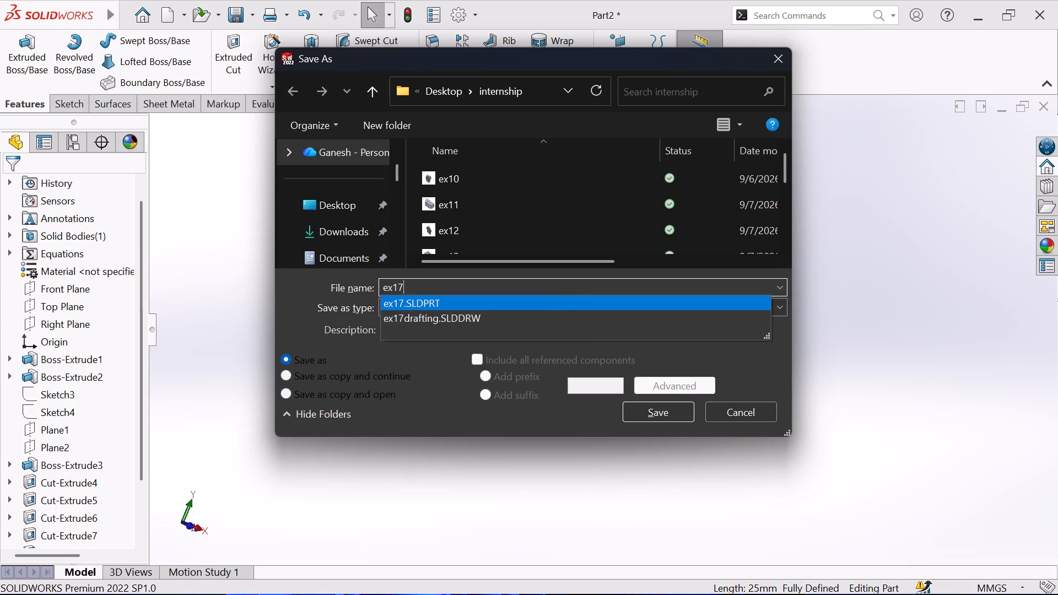
key("BackSpace")
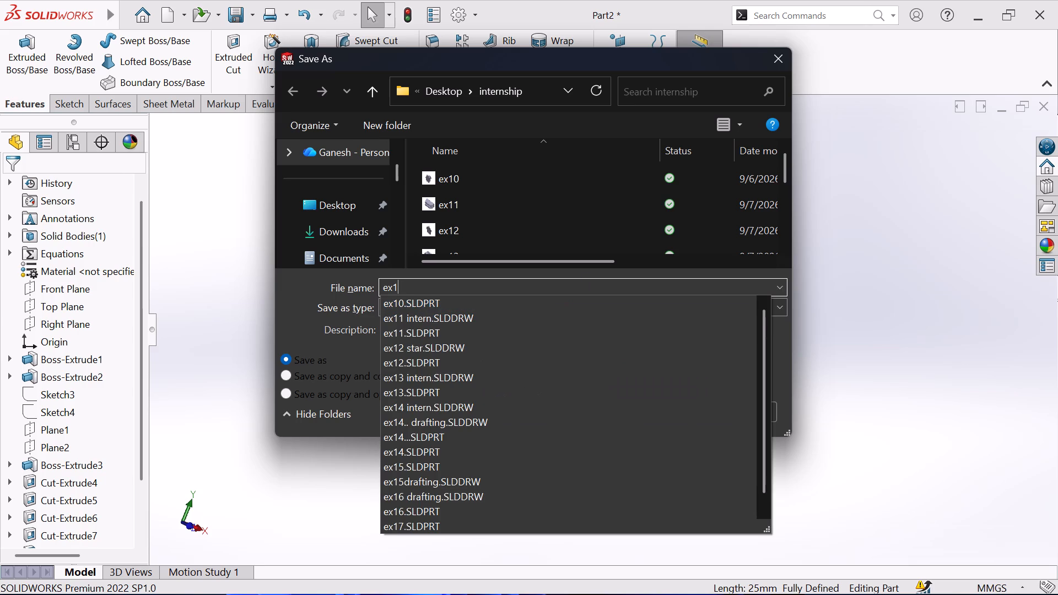
key("8")
key("Return")
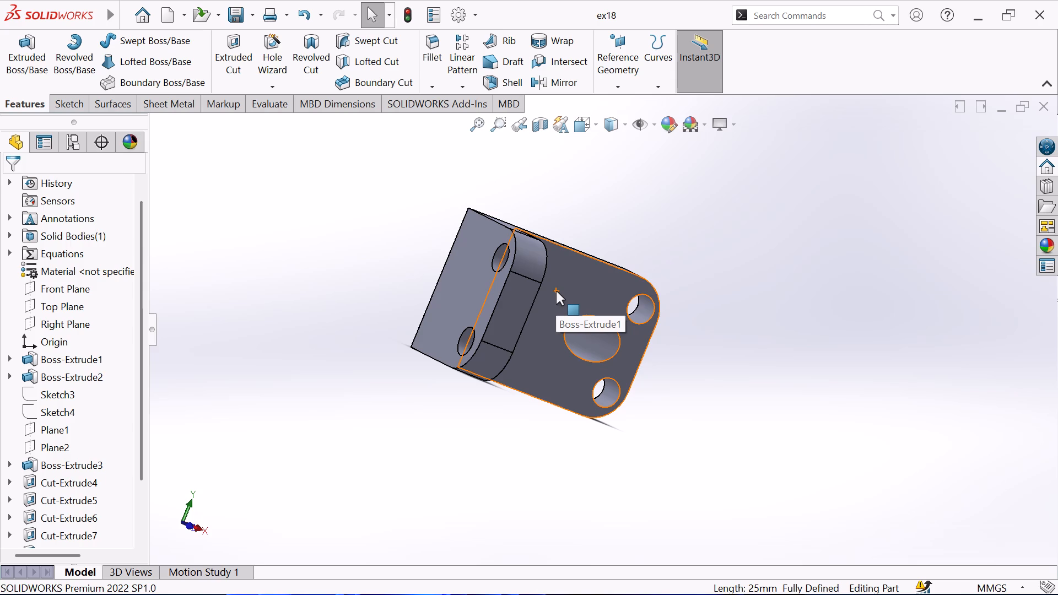
Create a new drawing from the ex18 part on a standard A3 (ISO) sheet with the sheet format displayed.
middle_click_drag(651, 256, 515, 325)
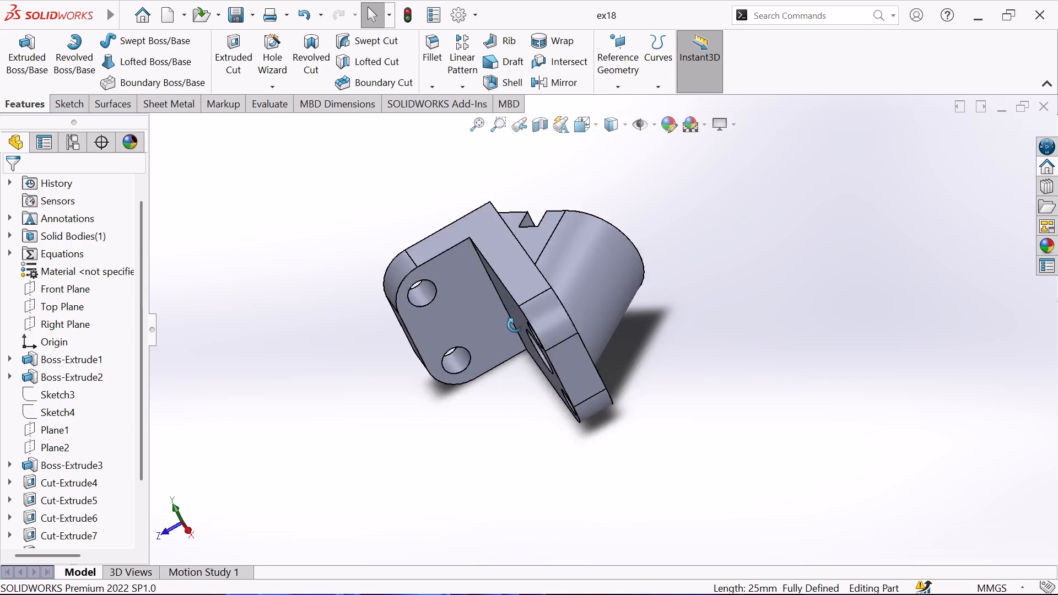
middle_click_drag(515, 325, 332, 377)
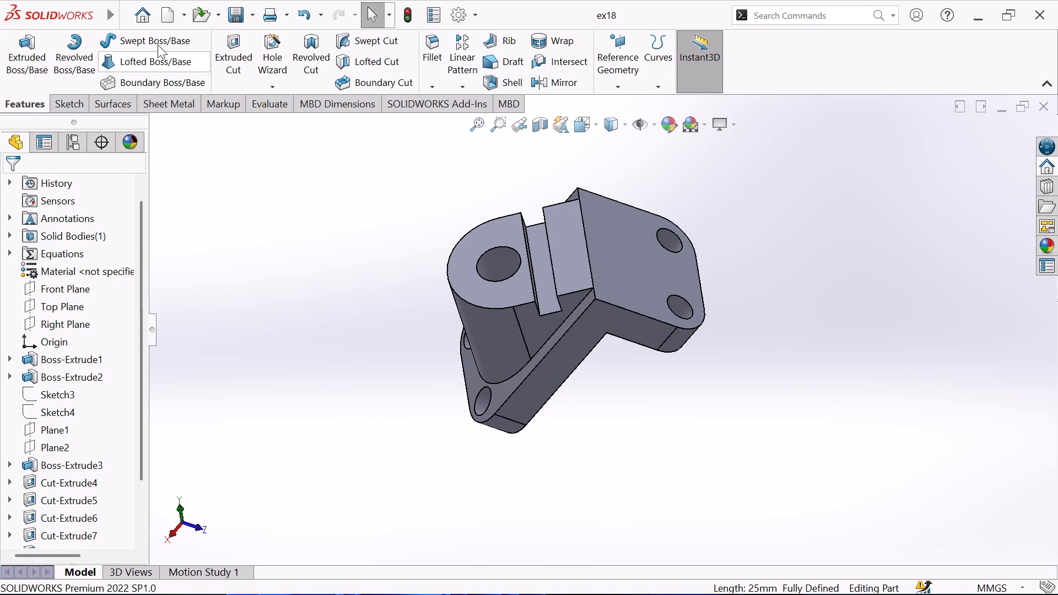
left_click(118, 13)
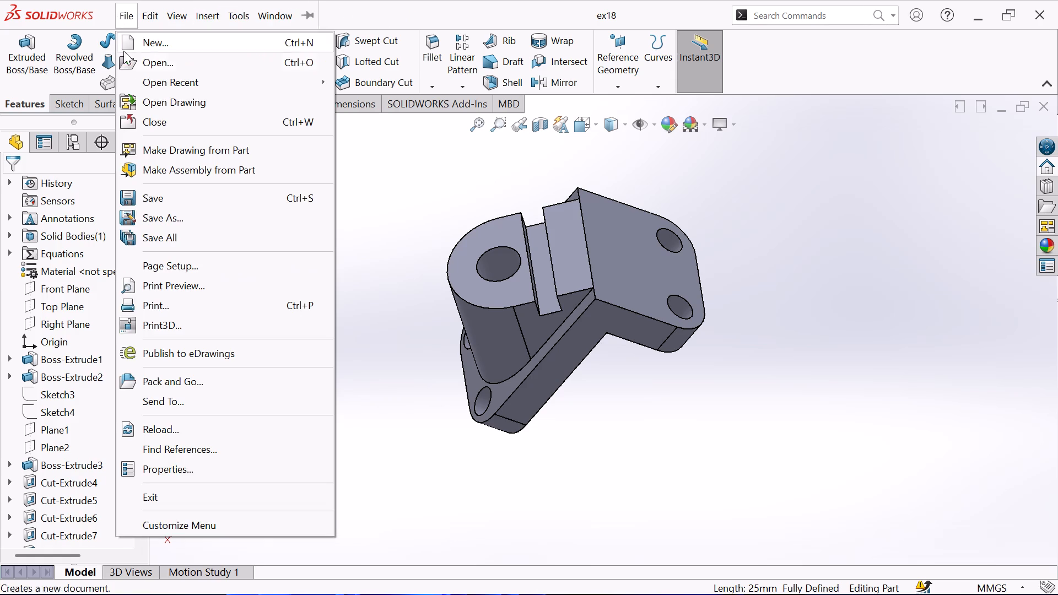
left_click(178, 149)
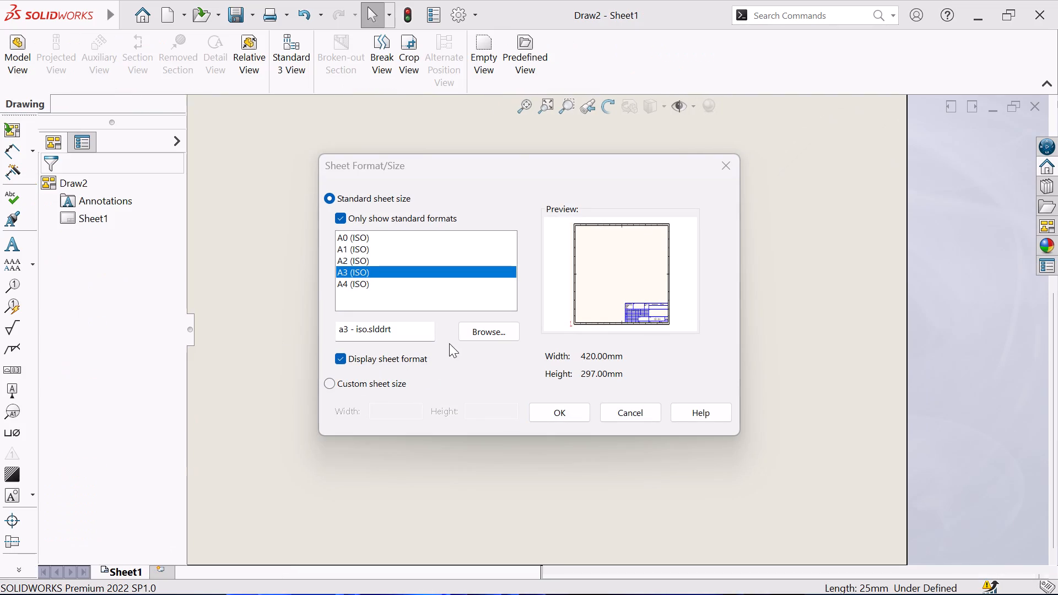
left_click(557, 410)
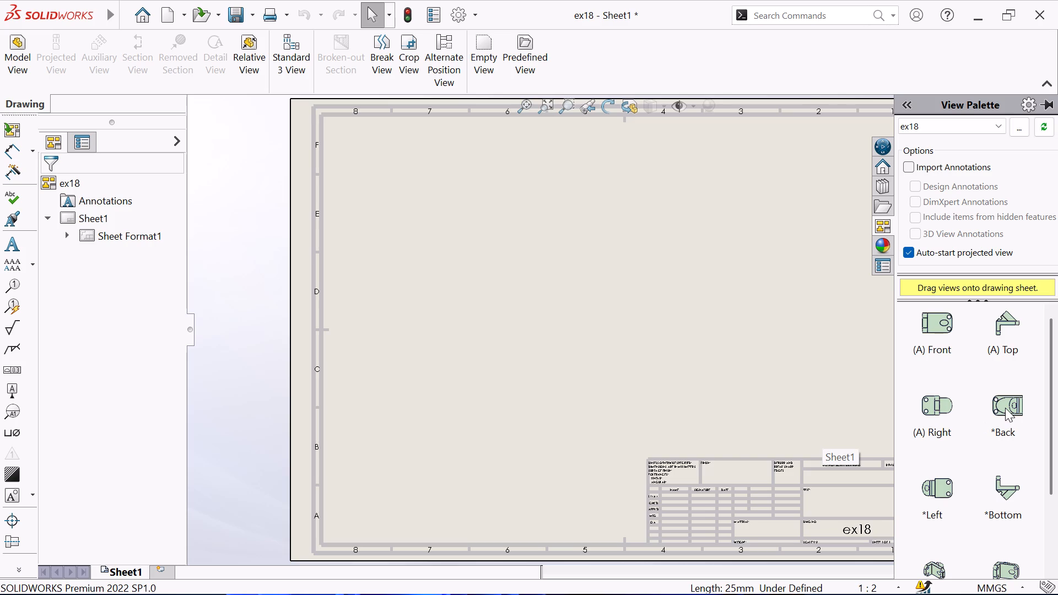
Find a model view of ex18 to place on the drawing sheet.
scroll(988, 504, "down", 1)
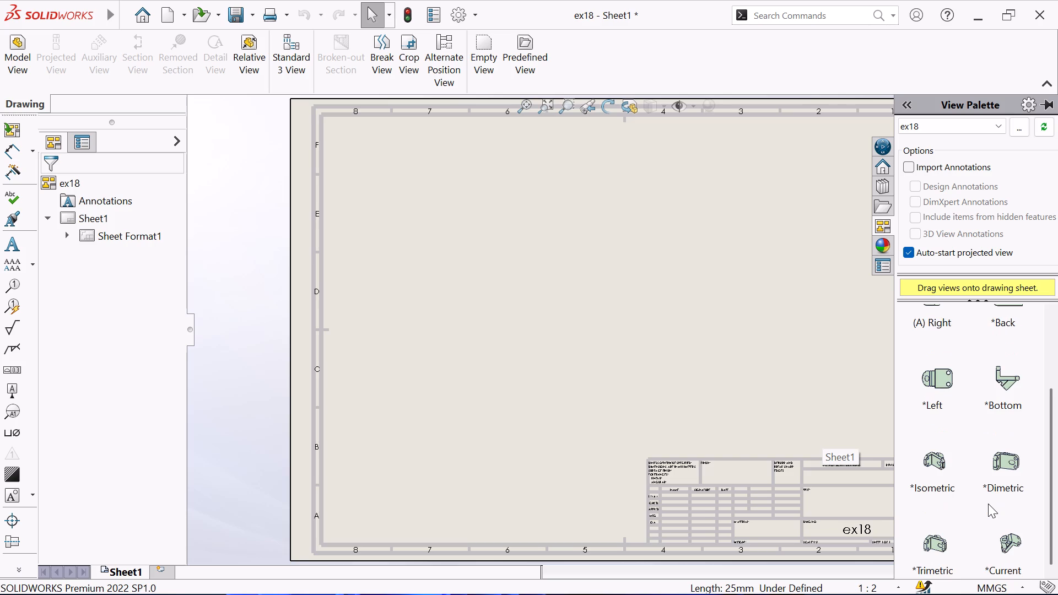
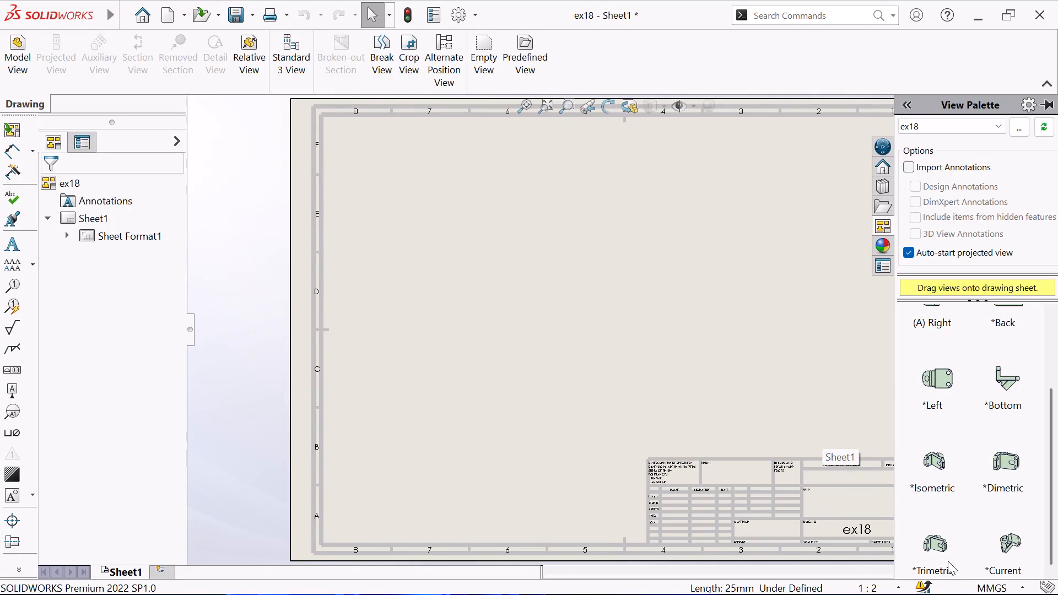
Place an isometric view of ex18 in the upper middle of the A3 sheet.
left_click_drag(936, 468, 700, 412)
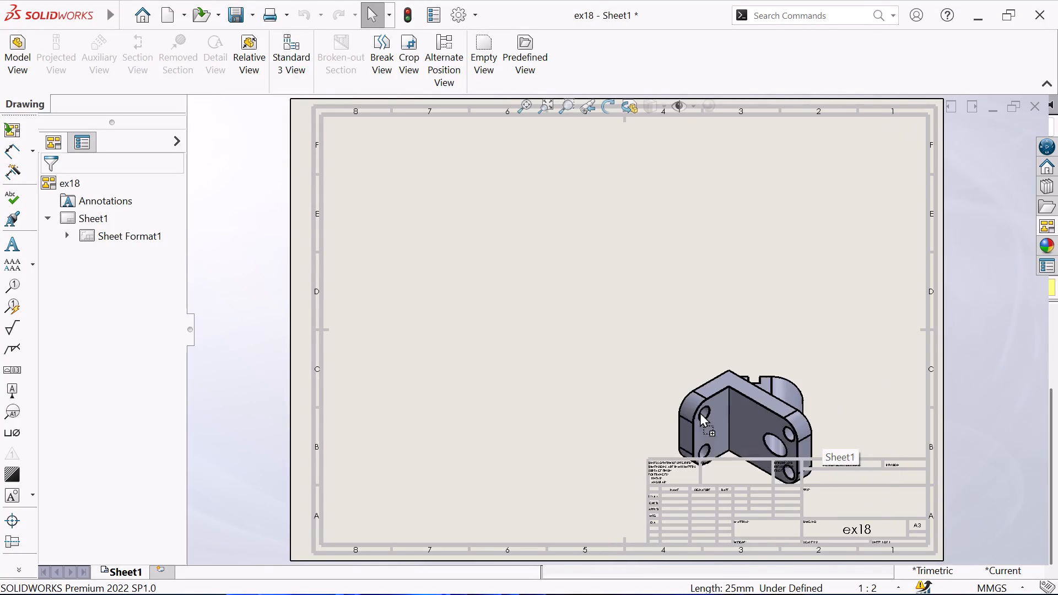
left_click_drag(700, 412, 613, 293)
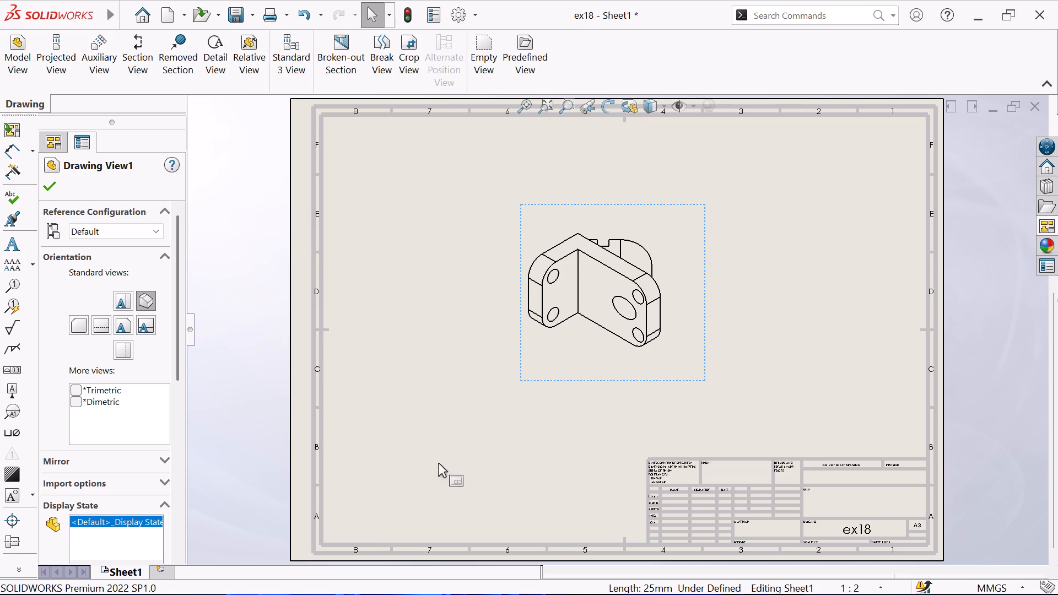
left_click(44, 183)
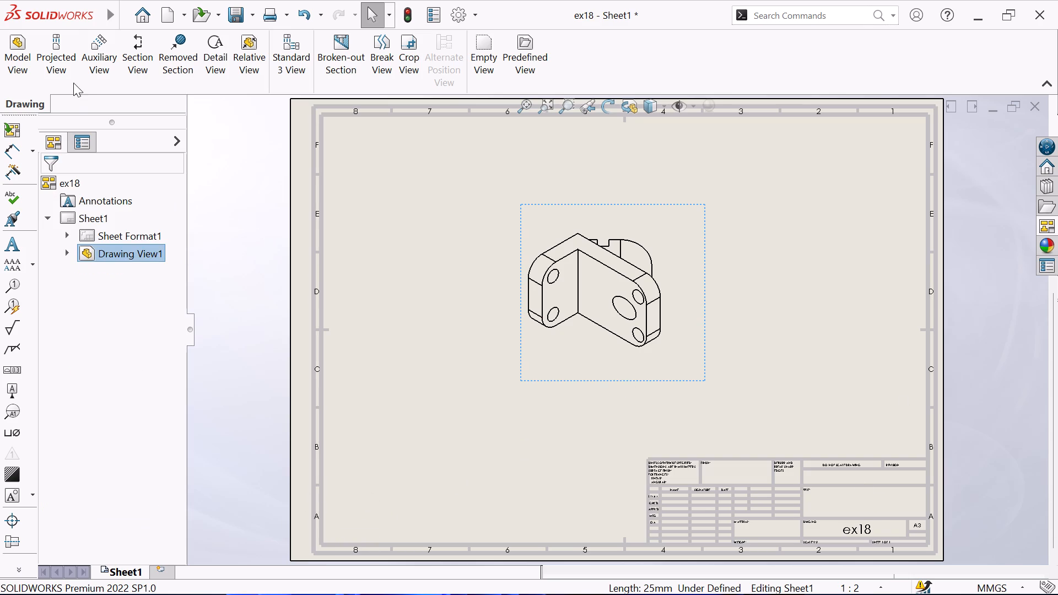
Project five views from the isometric view, diagonally below left, right, left, below and above it, with high quality cosmetic threads.
left_click(12, 61)
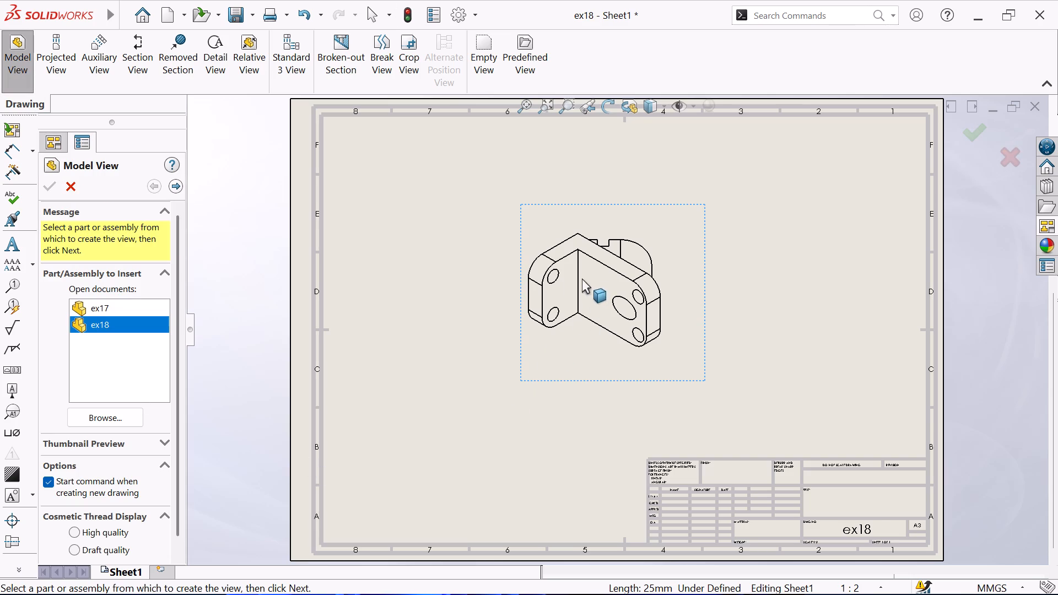
left_click_drag(518, 337, 382, 305)
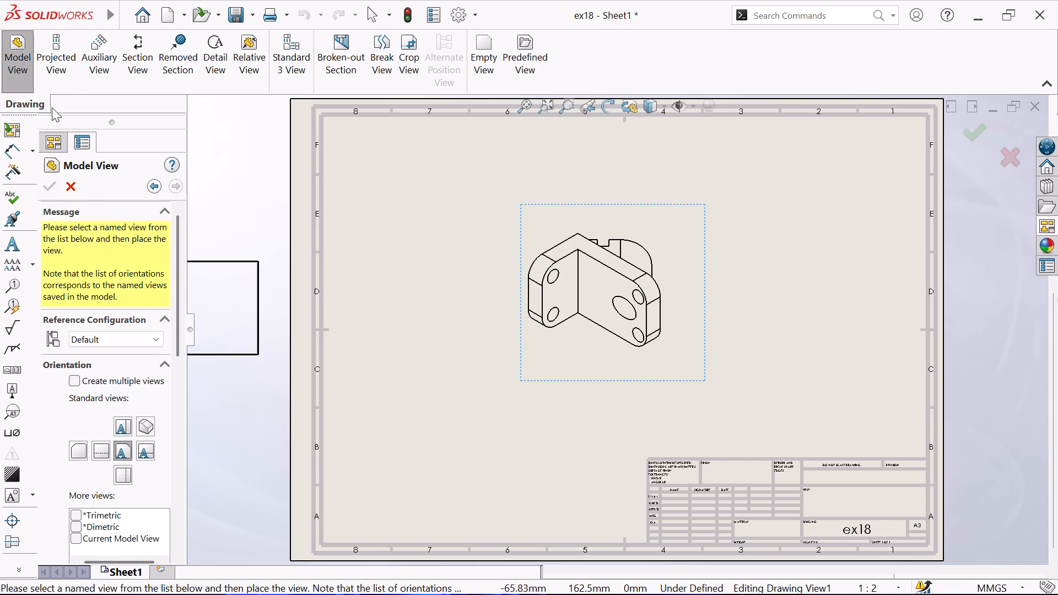
left_click(36, 61)
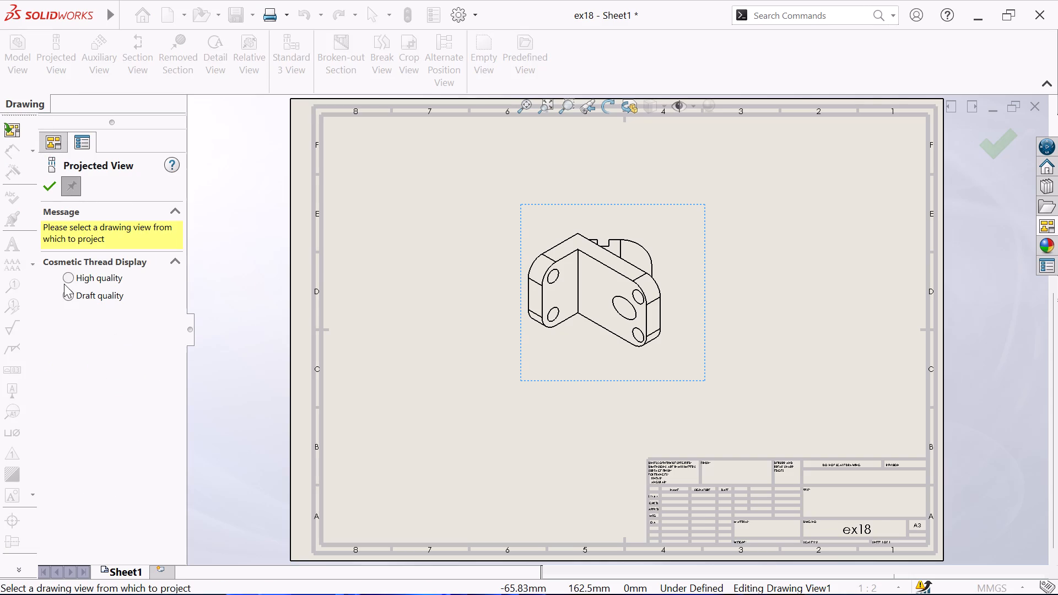
left_click(66, 280)
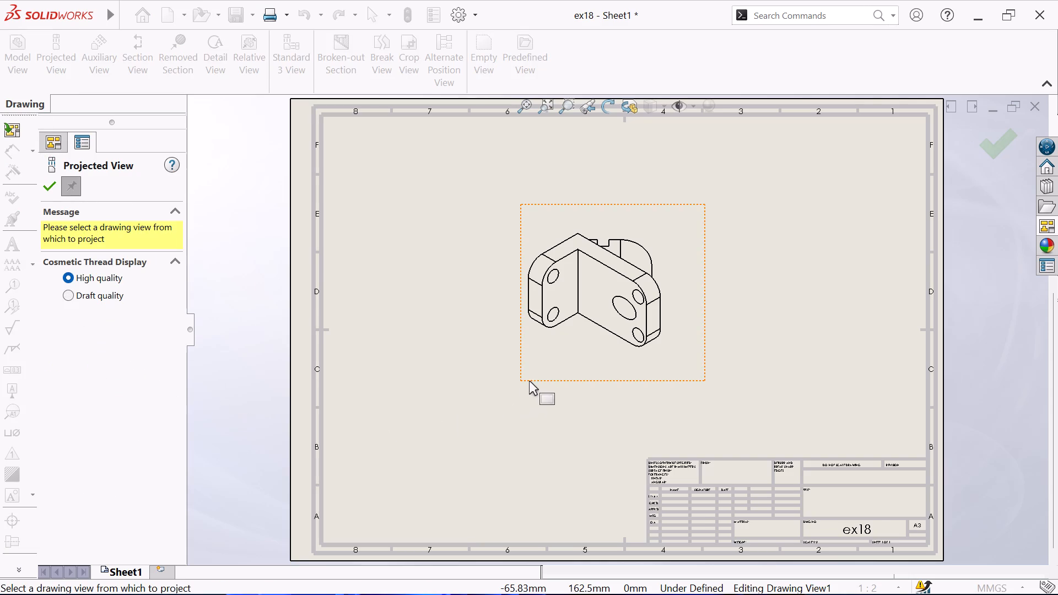
left_click(518, 350)
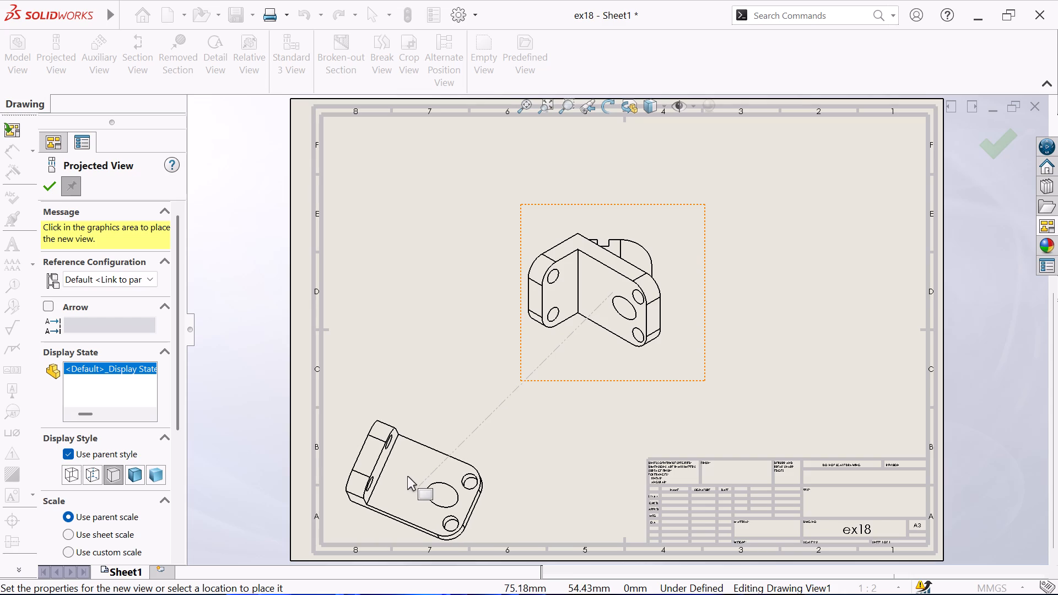
left_click(407, 476)
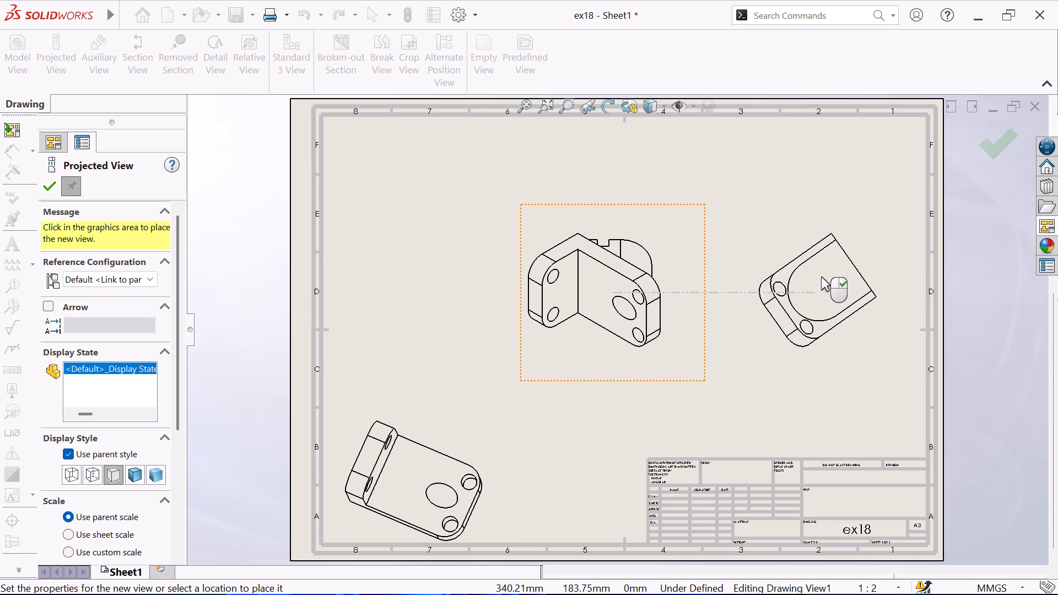
left_click(821, 277)
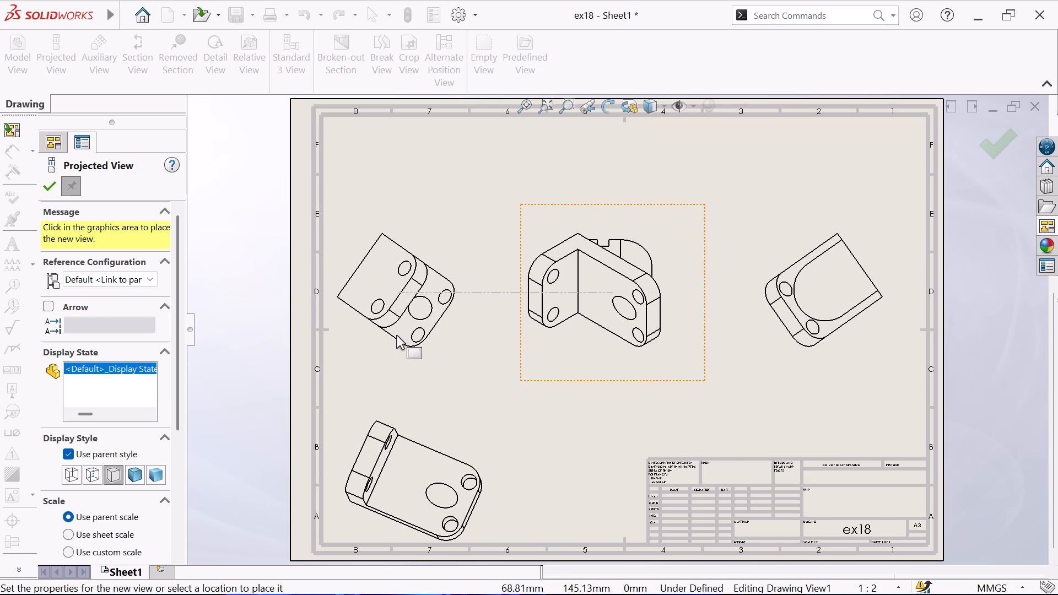
left_click(396, 335)
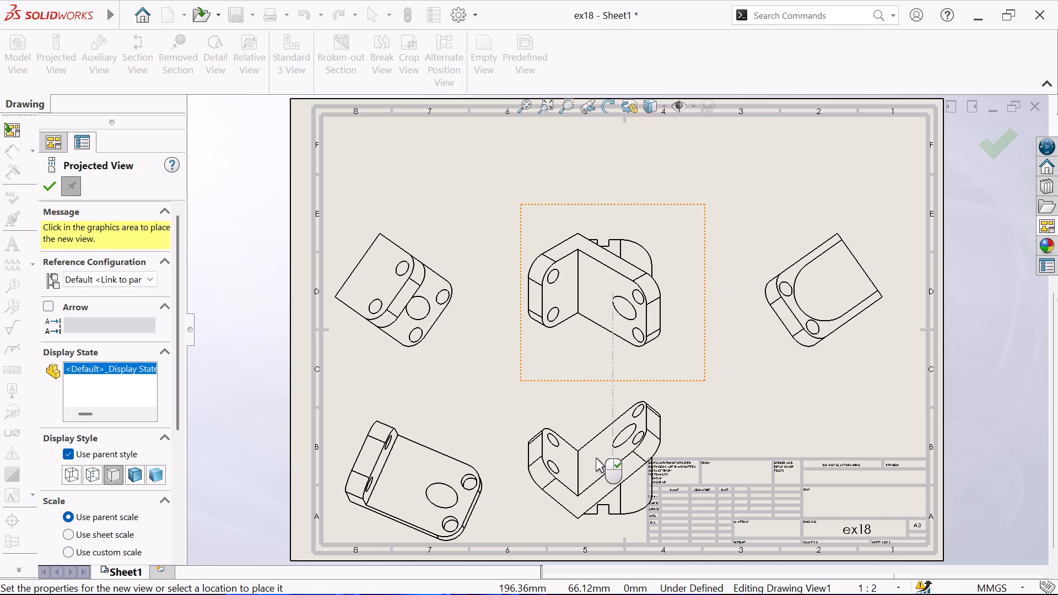
left_click(596, 458)
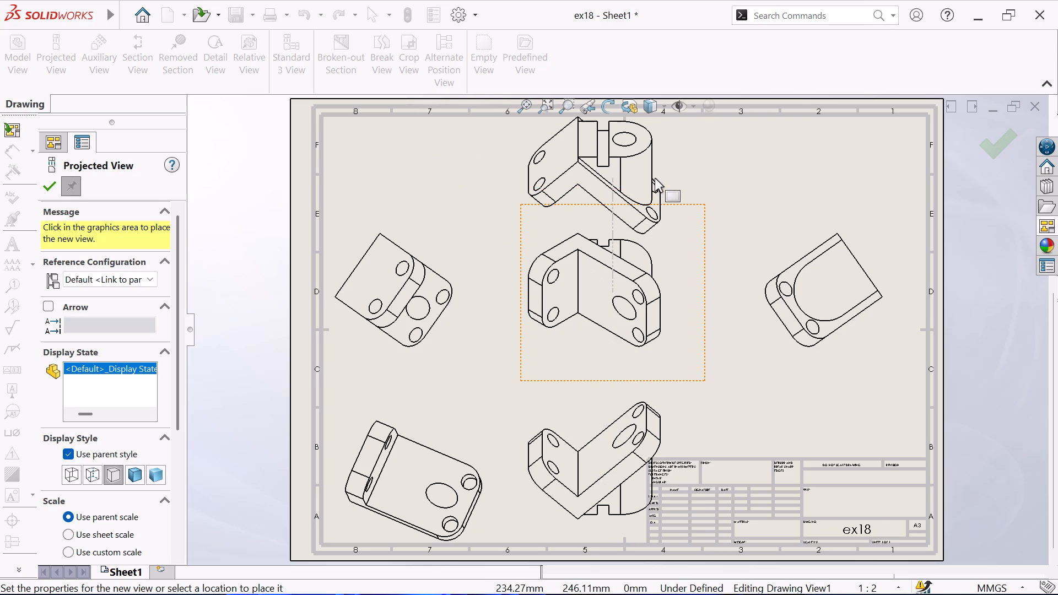
left_click(655, 178)
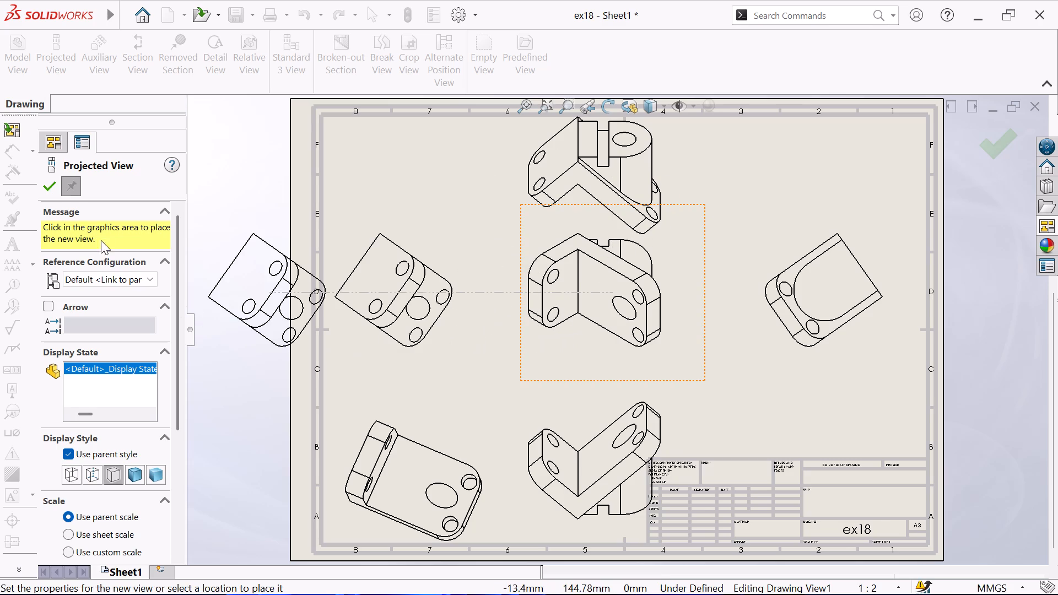
left_click(52, 187)
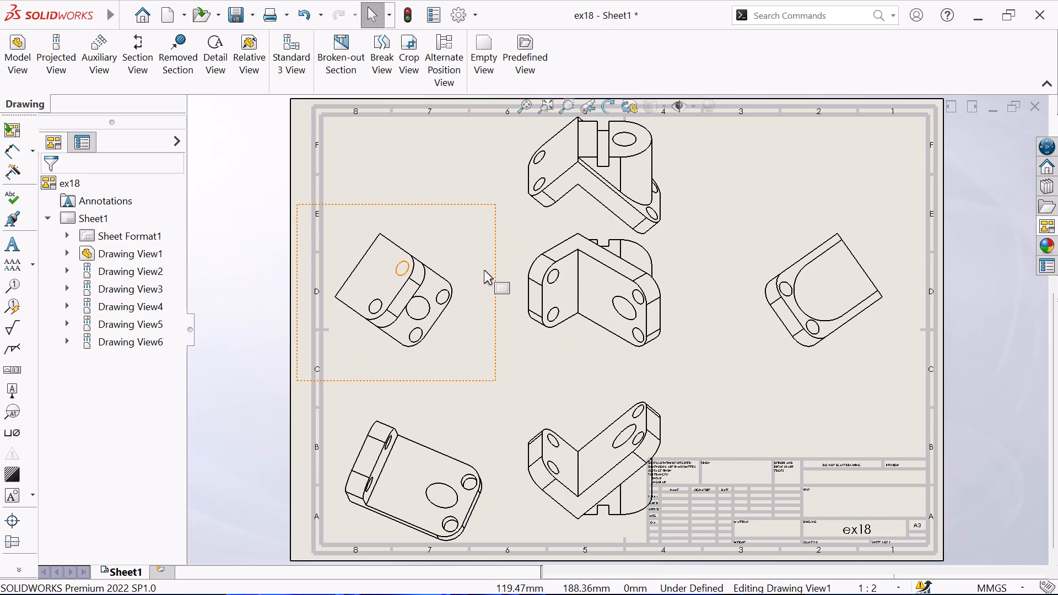
Examine the layout of the isometric view and its projected views on the sheet, including their spacing and the title block.
scroll(547, 283, "up", 1)
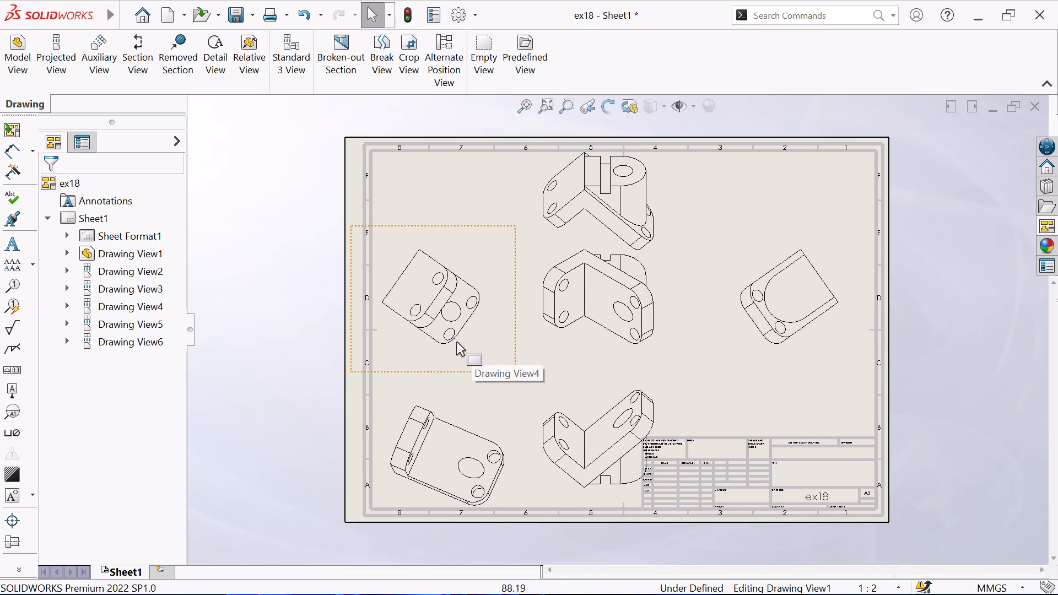
right_click(284, 309)
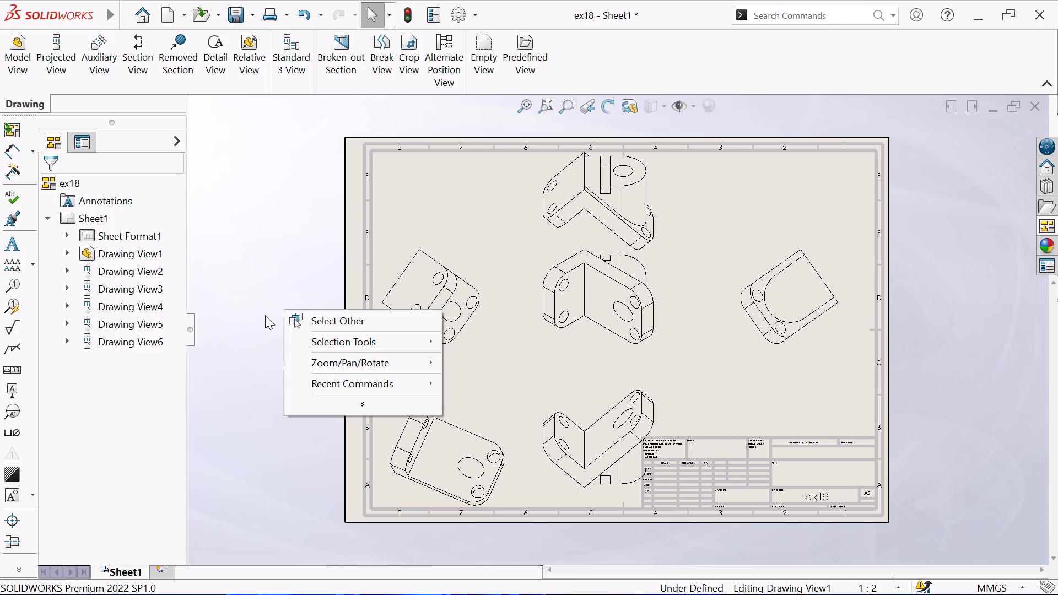
left_click(264, 319)
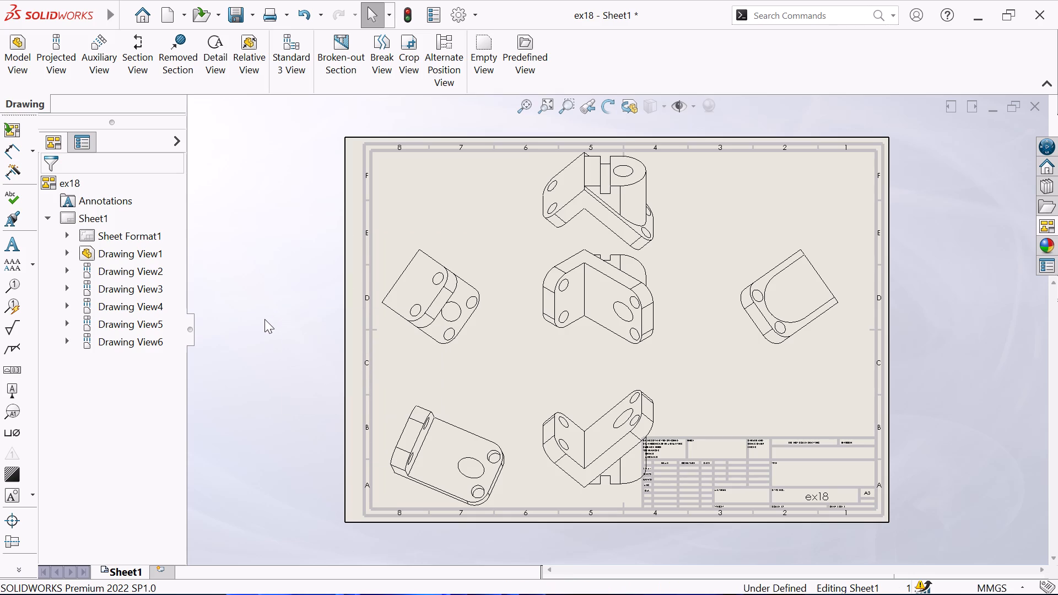
scroll(852, 349, "up", 1)
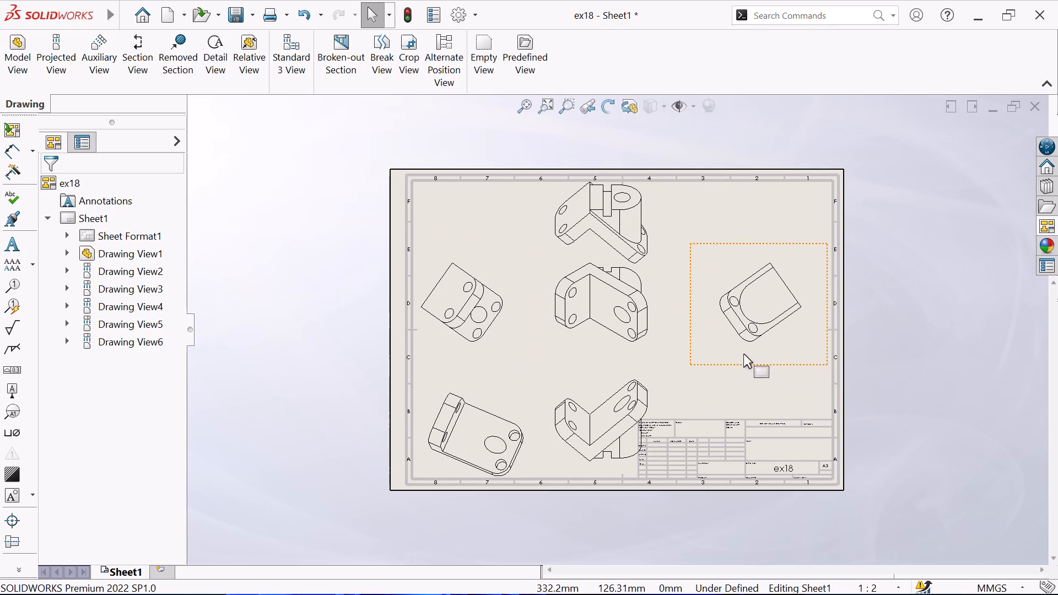
scroll(631, 409, "up", 1)
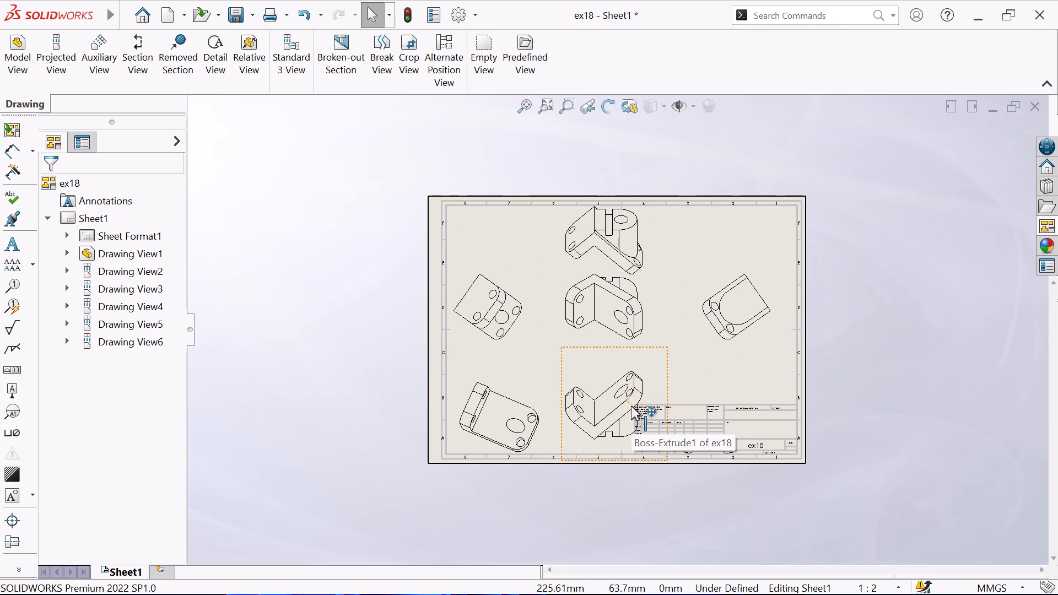
scroll(631, 406, "down", 2)
scroll(665, 290, "down", 1)
scroll(730, 234, "down", 1)
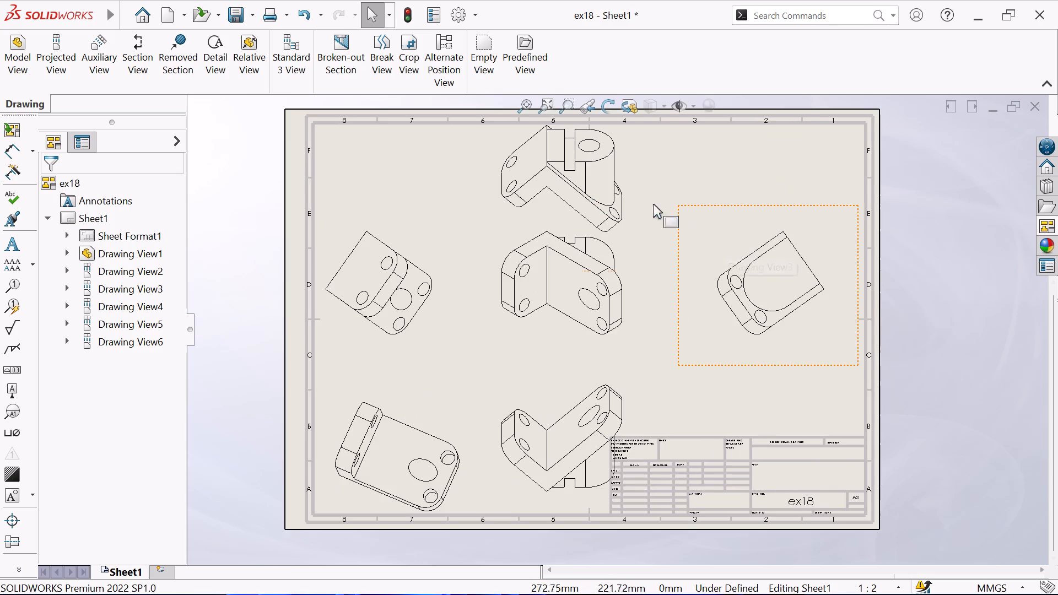
scroll(558, 198, "down", 1)
scroll(444, 214, "down", 1)
scroll(419, 366, "down", 1)
scroll(564, 418, "up", 2)
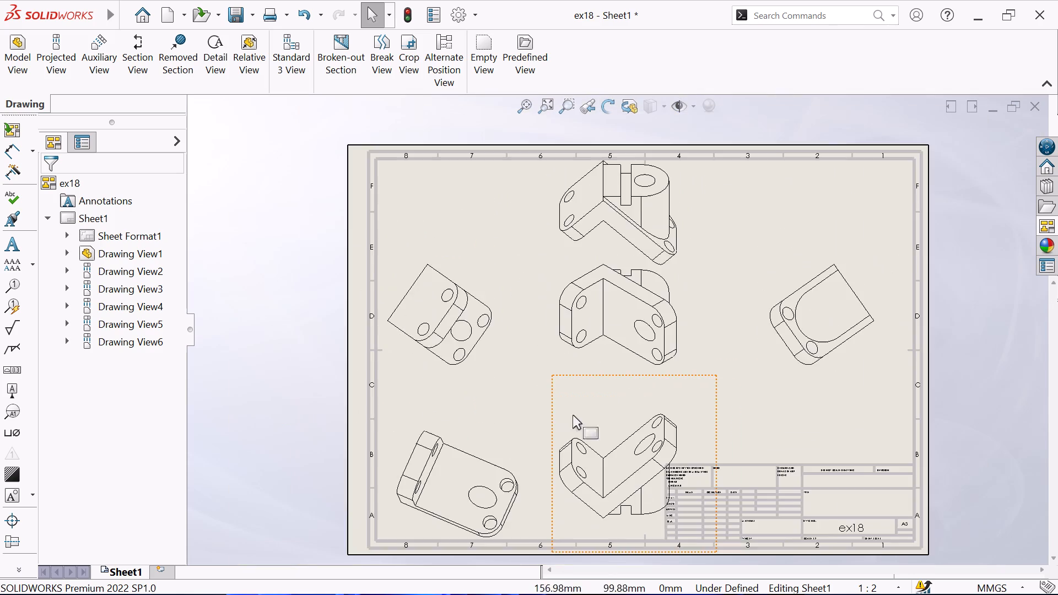
scroll(573, 415, "up", 2)
scroll(733, 315, "up", 2)
scroll(491, 332, "down", 2)
scroll(636, 324, "down", 1)
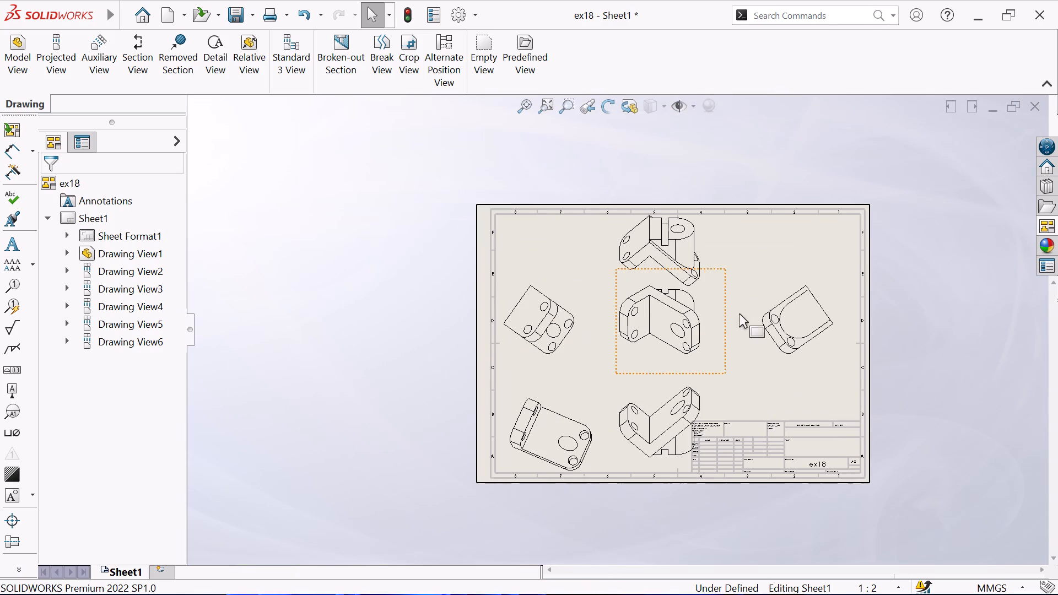
scroll(705, 459, "down", 1)
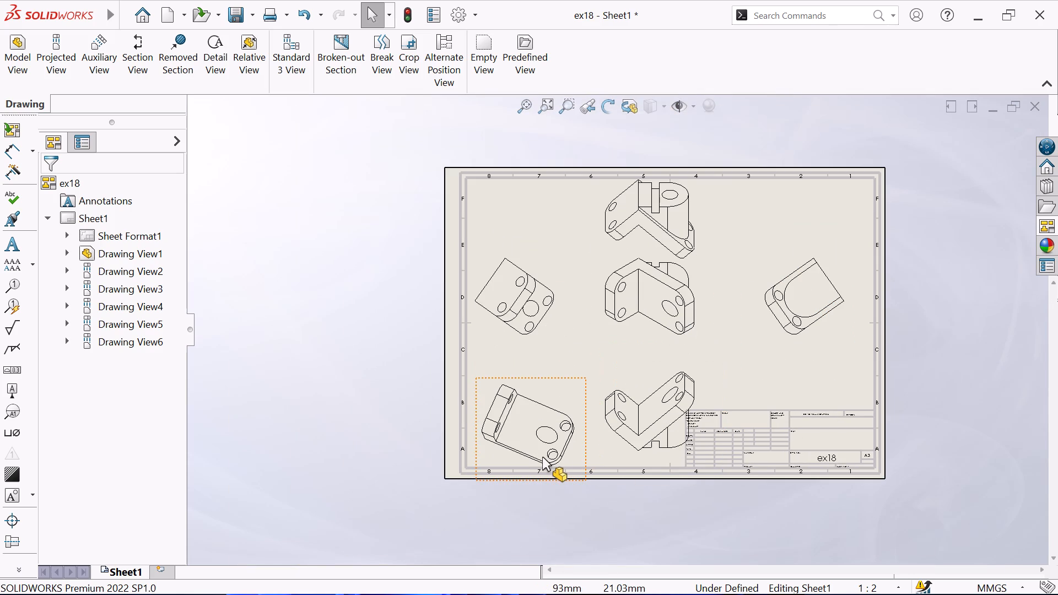
scroll(645, 323, "up", 2)
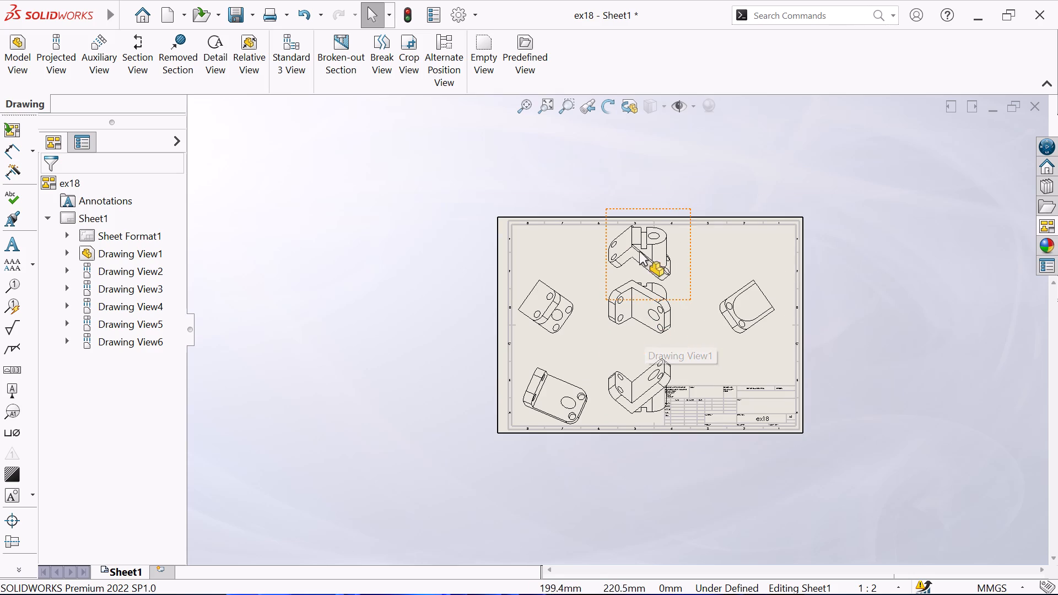
scroll(639, 251, "up", 1)
scroll(694, 379, "down", 1)
scroll(614, 390, "down", 1)
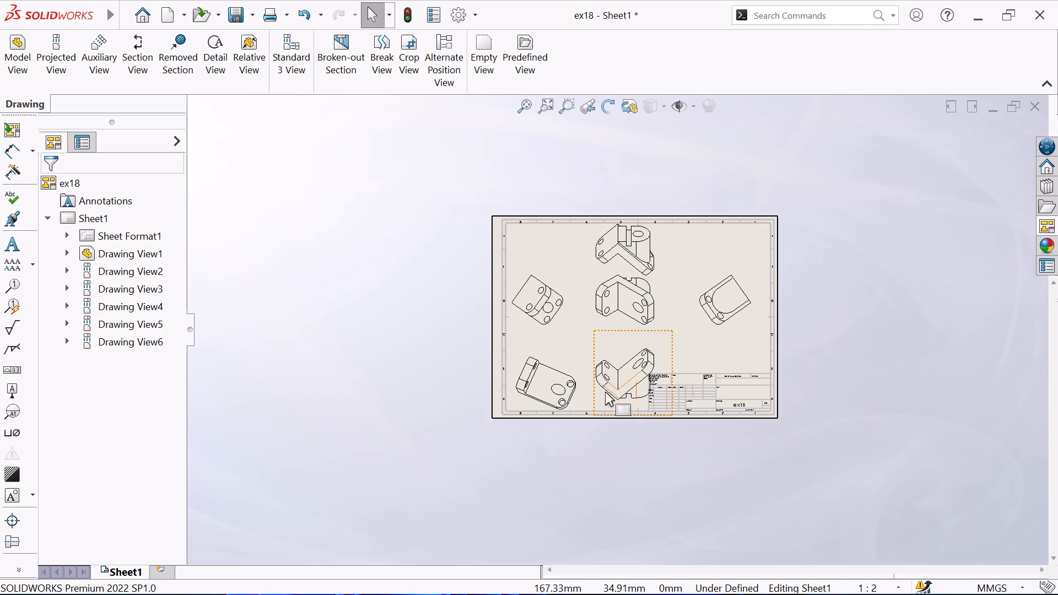
scroll(437, 331, "up", 2)
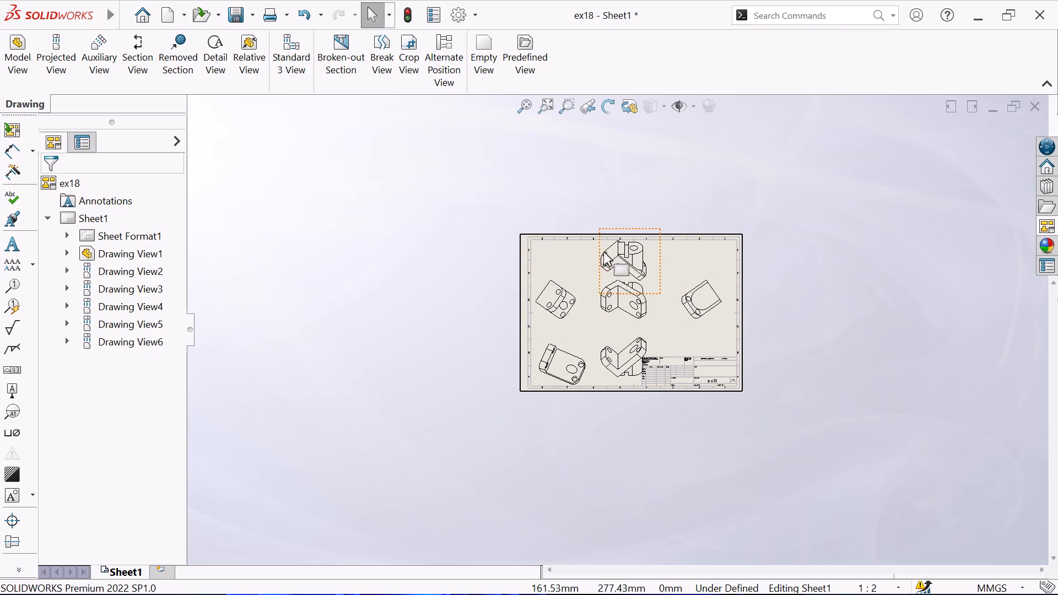
scroll(619, 280, "down", 2)
scroll(514, 343, "up", 1)
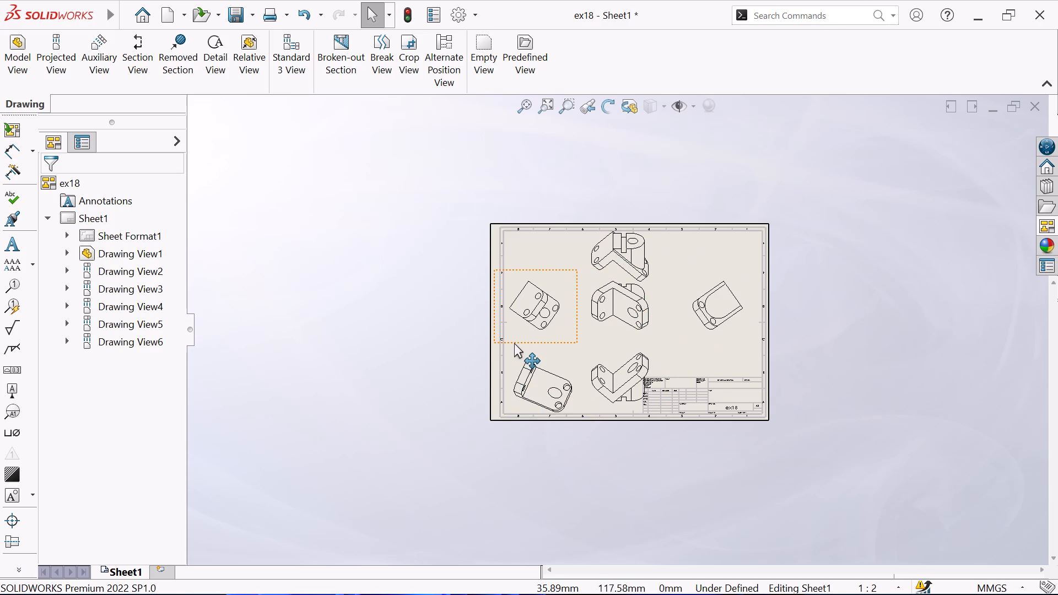
scroll(576, 264, "up", 1)
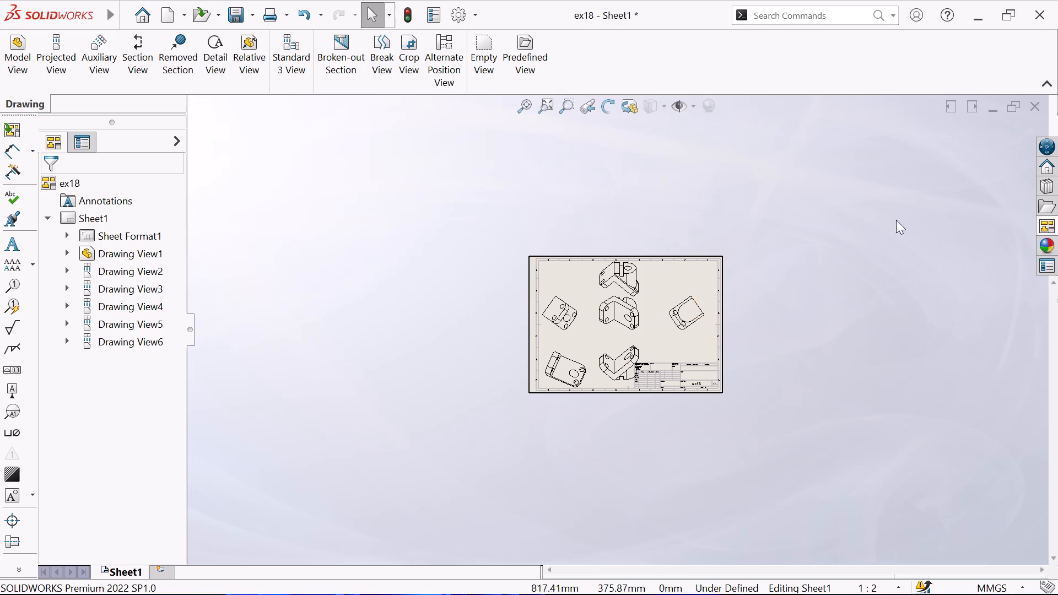
left_click(521, 100)
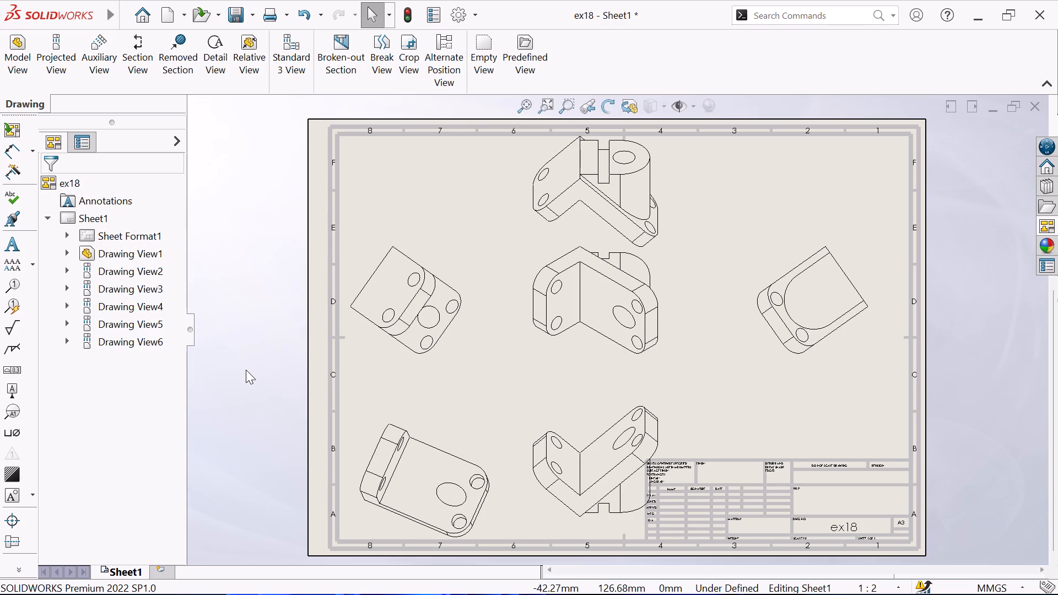
scroll(695, 372, "up", 1)
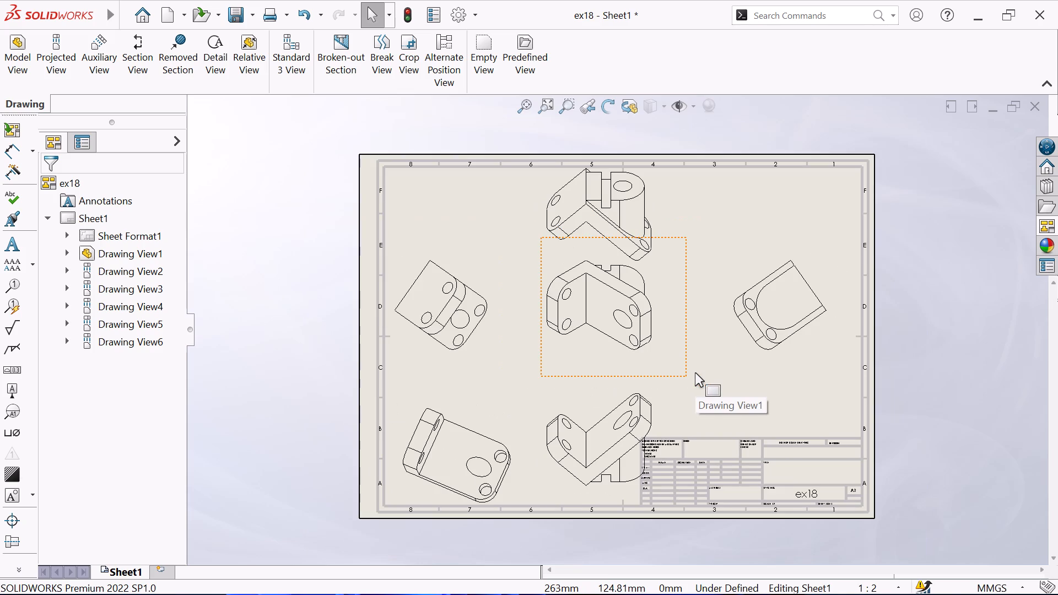
scroll(695, 372, "down", 1)
scroll(683, 376, "up", 1)
scroll(656, 378, "down", 1)
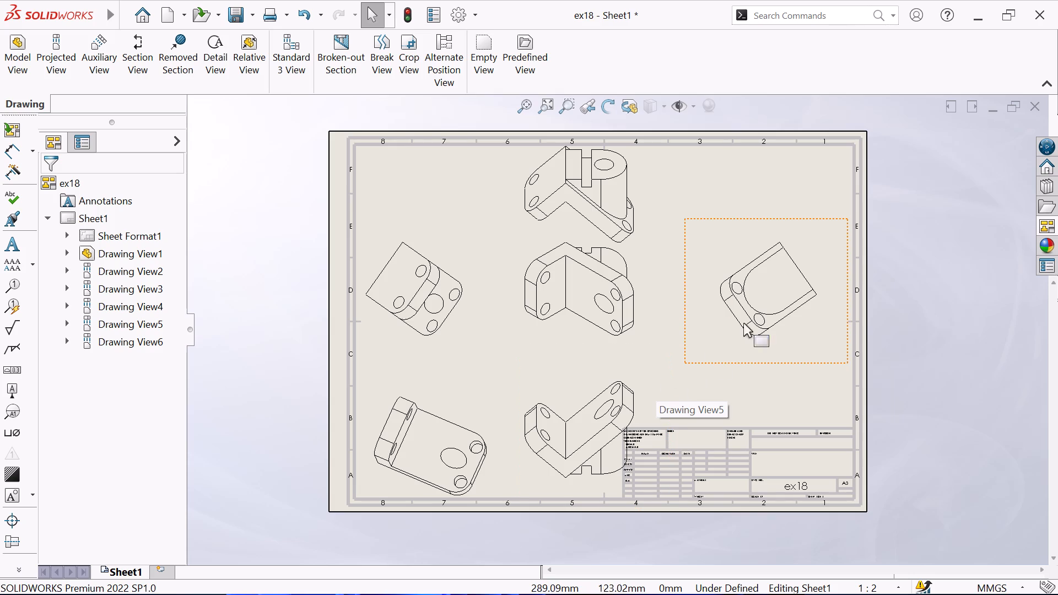
scroll(940, 356, "up", 2)
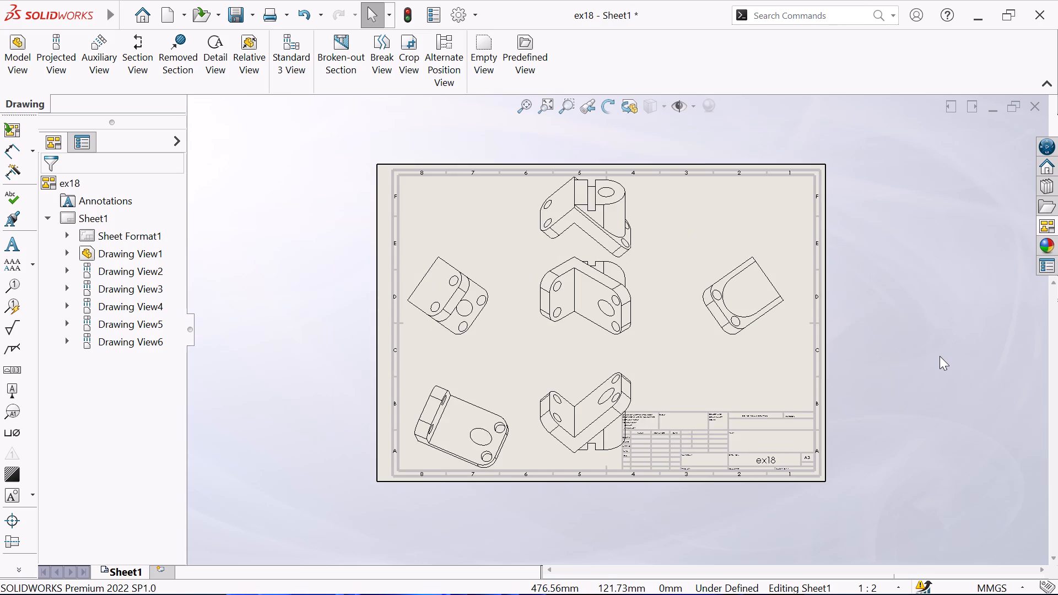
scroll(699, 319, "down", 1)
scroll(631, 315, "down", 1)
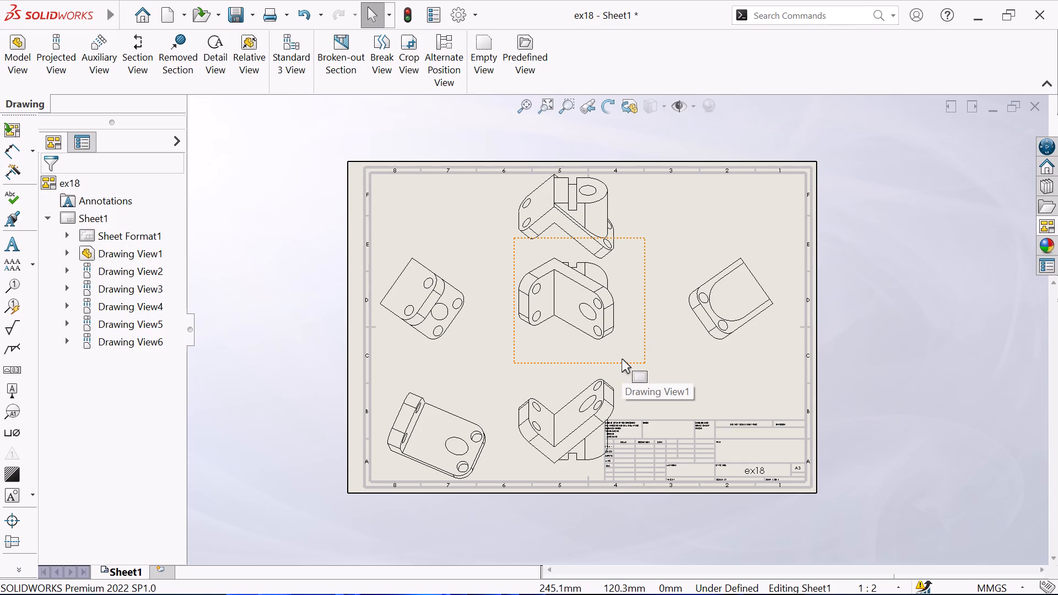
scroll(622, 359, "up", 1)
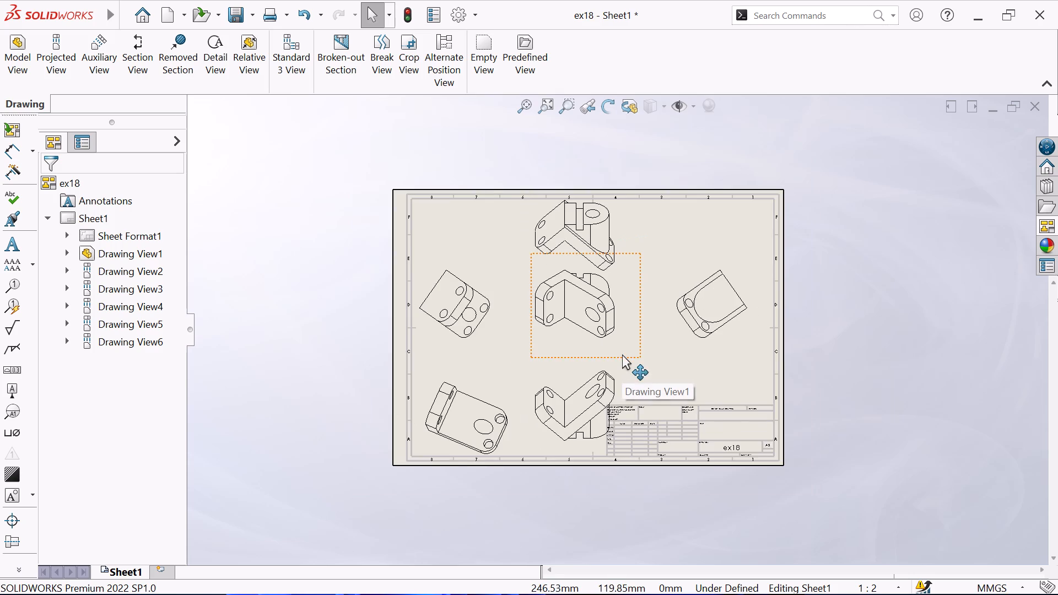
scroll(622, 354, "down", 3)
scroll(550, 325, "down", 1)
scroll(495, 334, "down", 1)
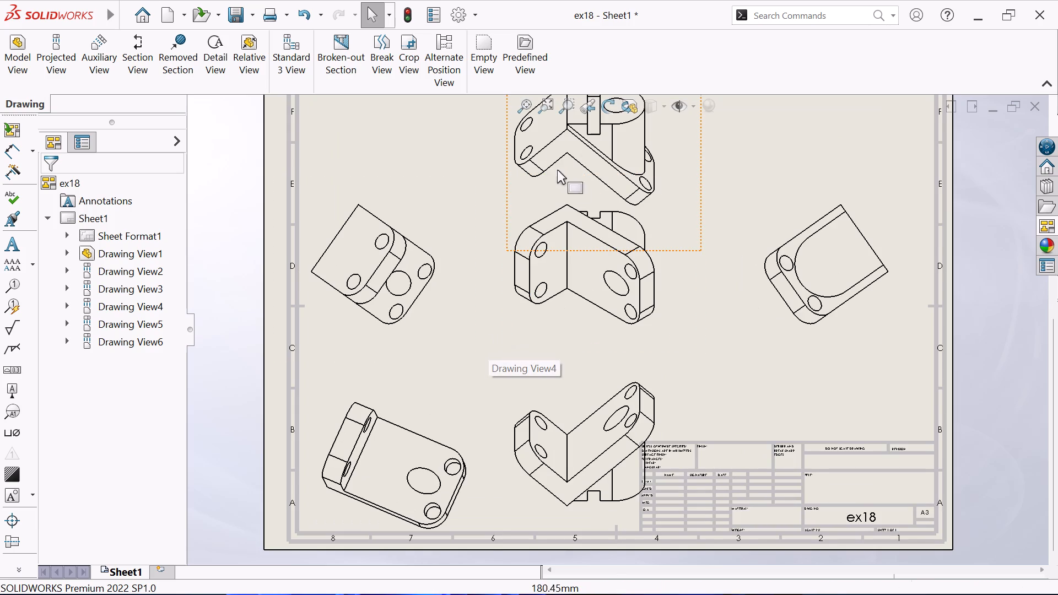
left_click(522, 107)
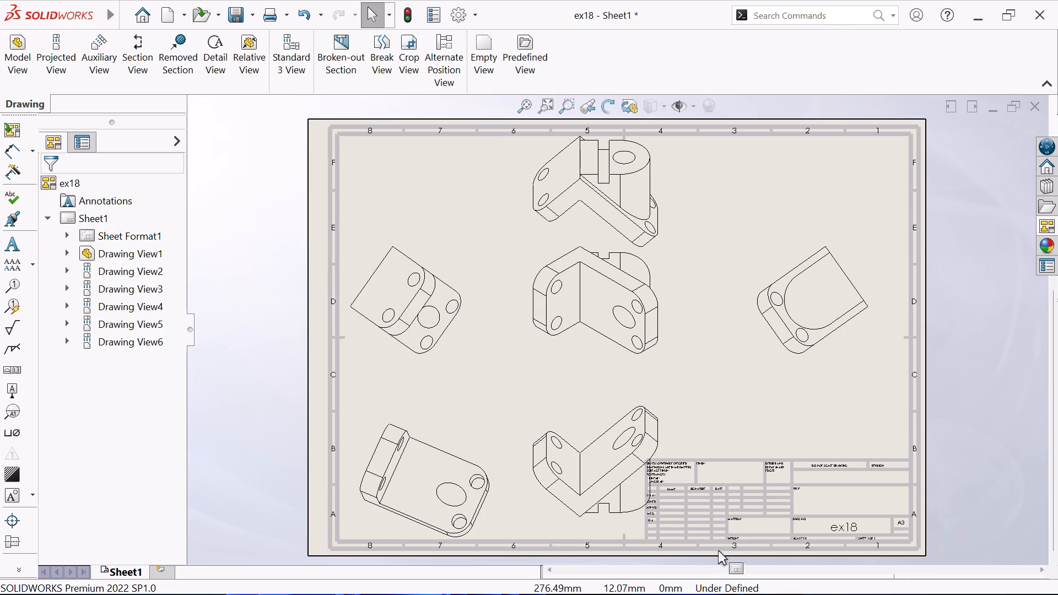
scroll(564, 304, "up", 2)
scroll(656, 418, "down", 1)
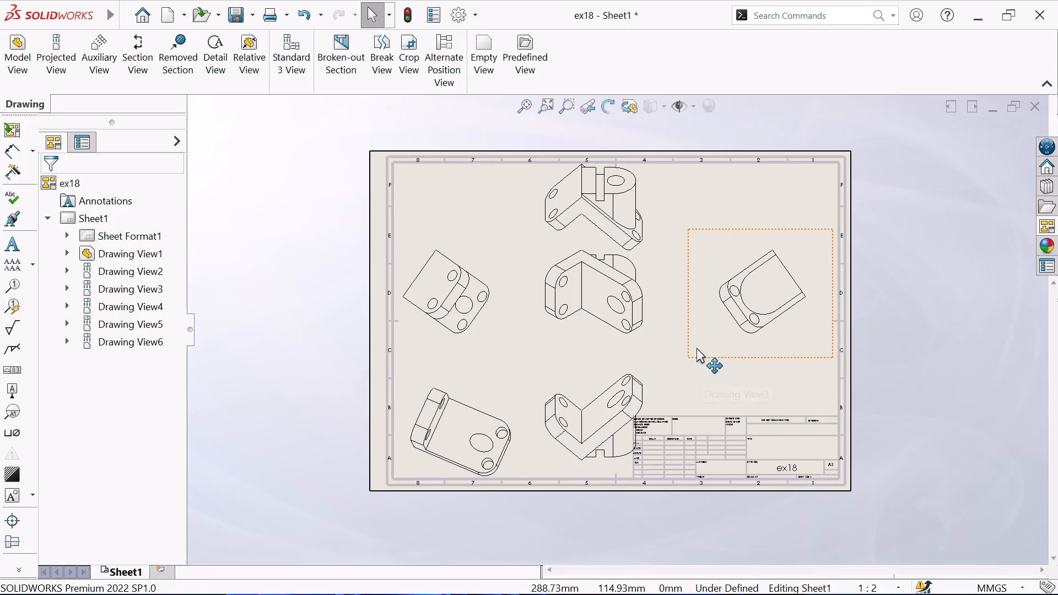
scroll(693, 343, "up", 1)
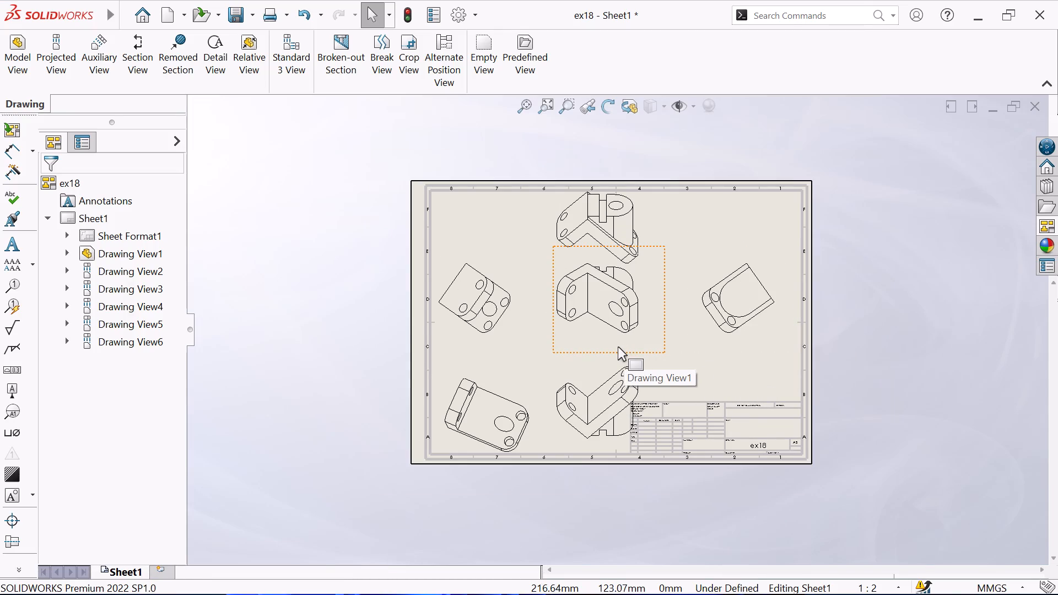
Save the drawing in the internship folder as a SOLIDWORKS Drawing file named ex18draftting.
key("ctrl+s")
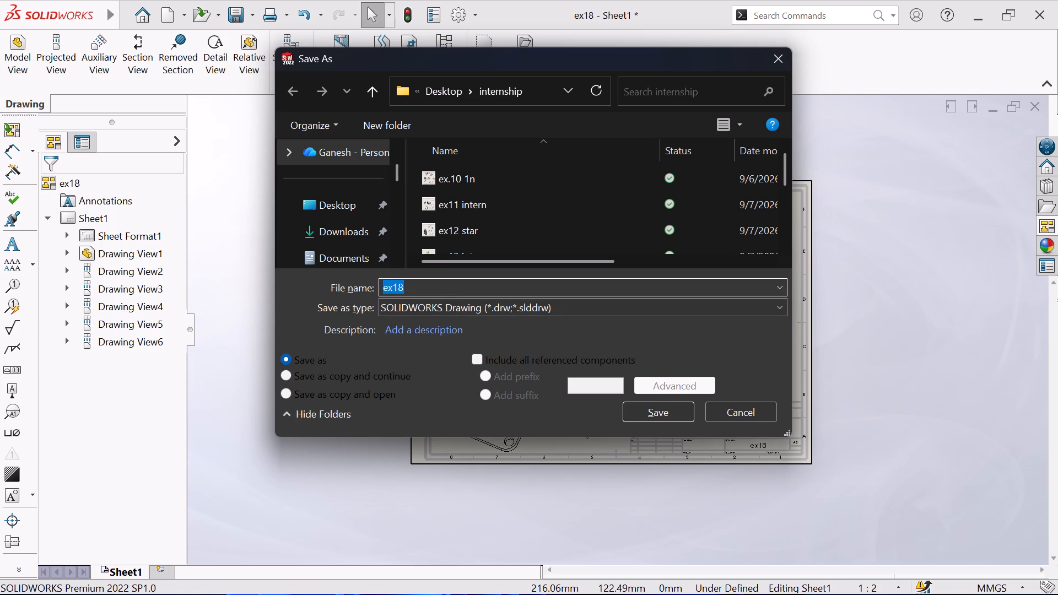
scroll(457, 290, "up", 1)
scroll(458, 340, "up", 1)
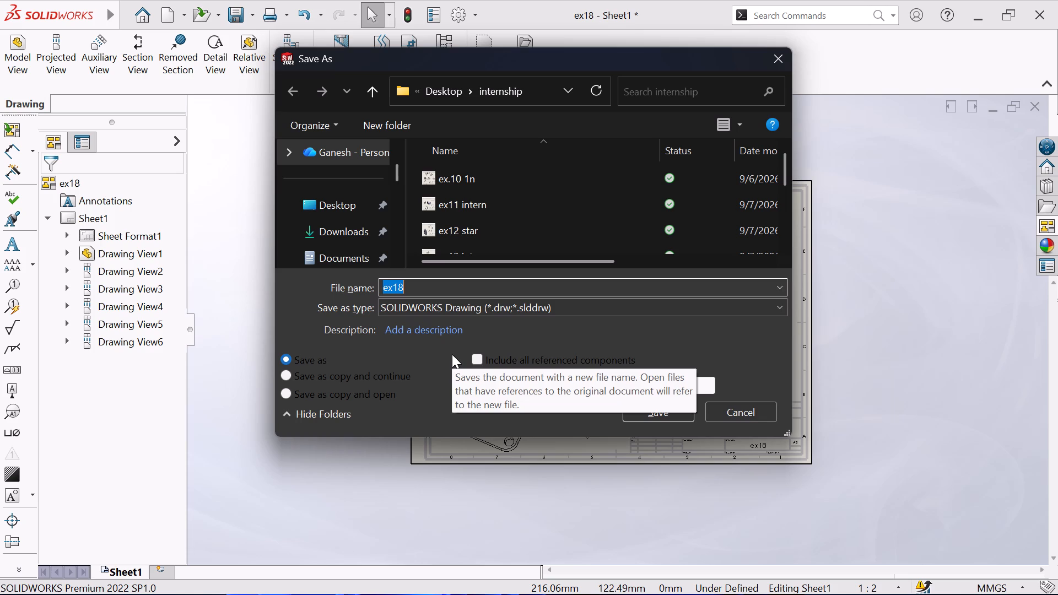
scroll(452, 354, "up", 1)
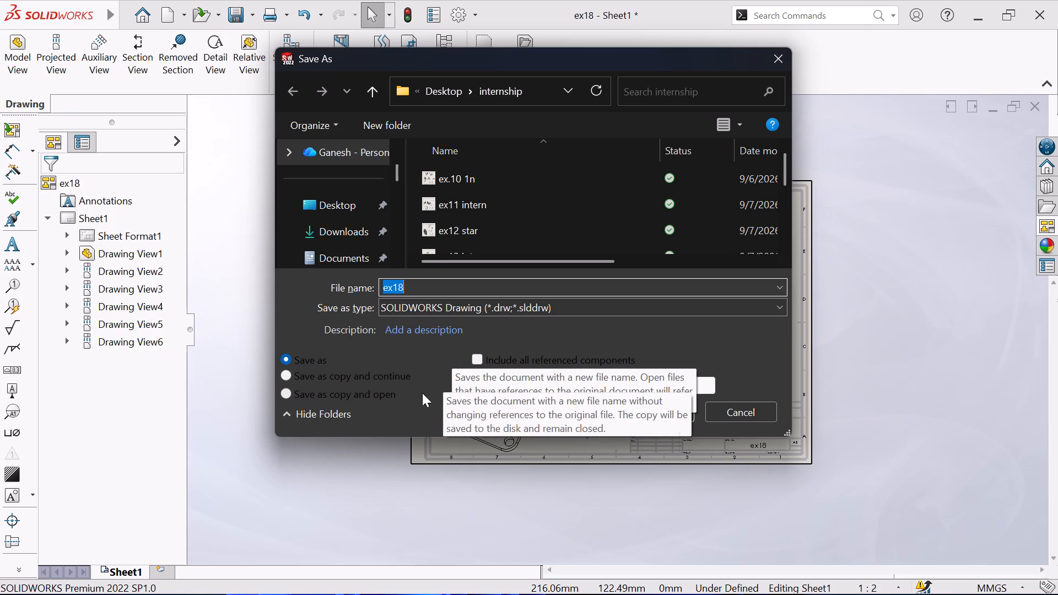
scroll(412, 393, "up", 1)
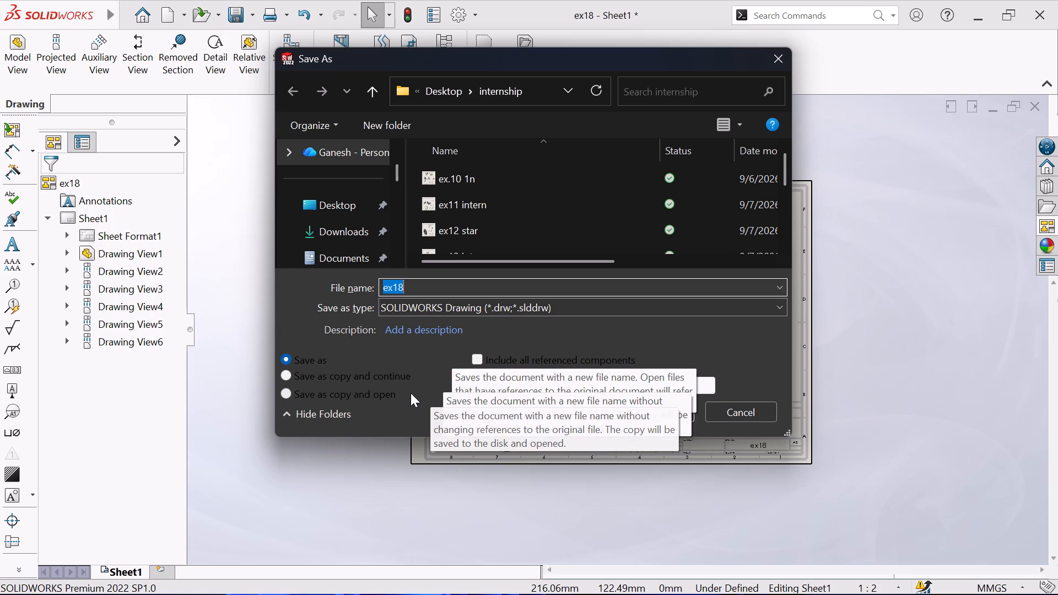
scroll(411, 393, "up", 1)
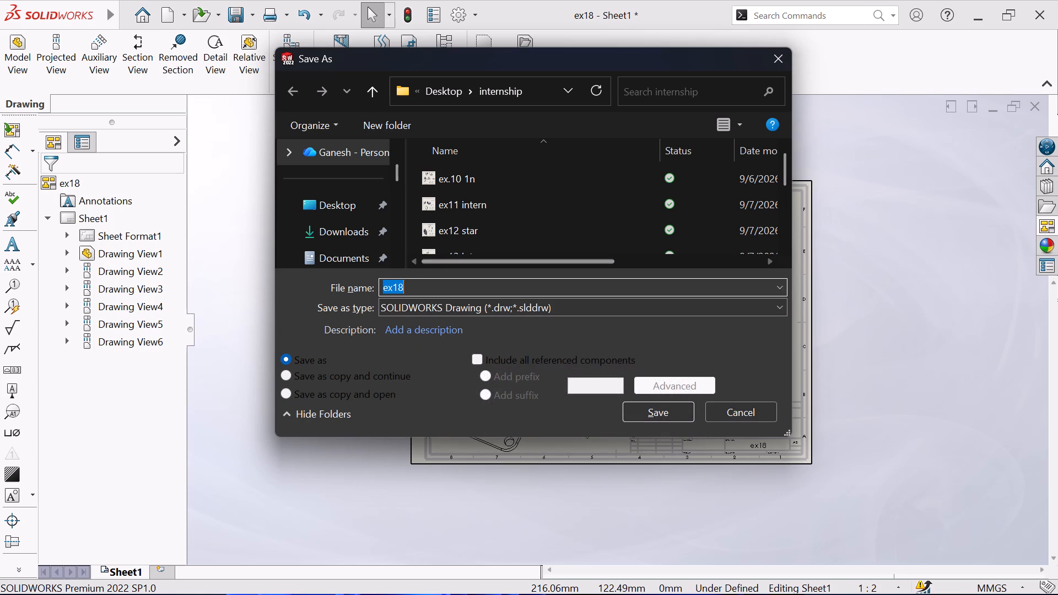
left_click(414, 289)
type("draftting")
key("Return")
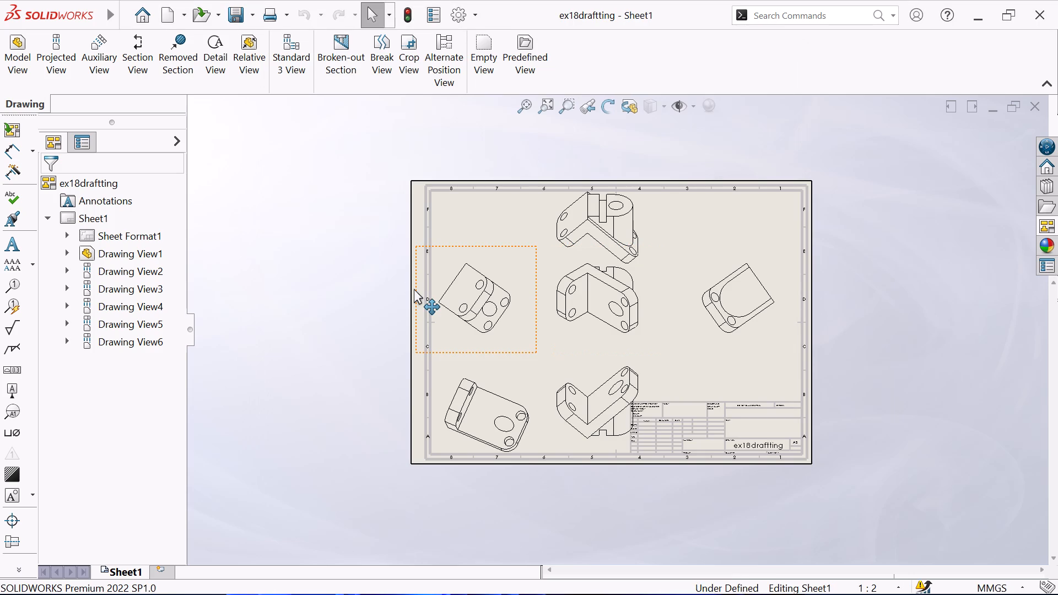